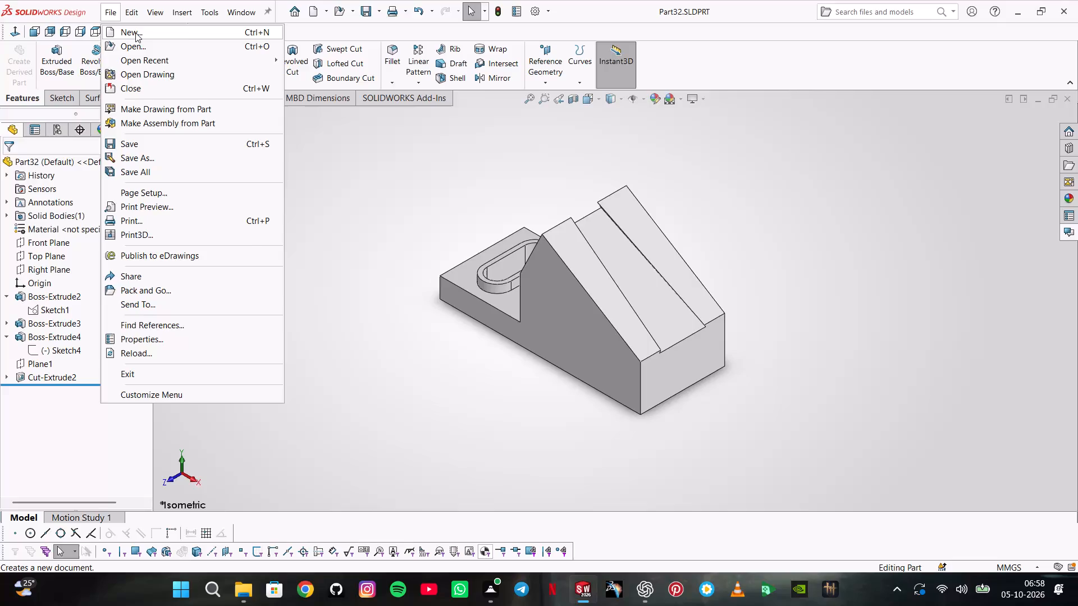
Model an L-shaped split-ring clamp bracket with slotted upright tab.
Create a new part document.
{"action": "left_click", "coordinate": [135, 33]}
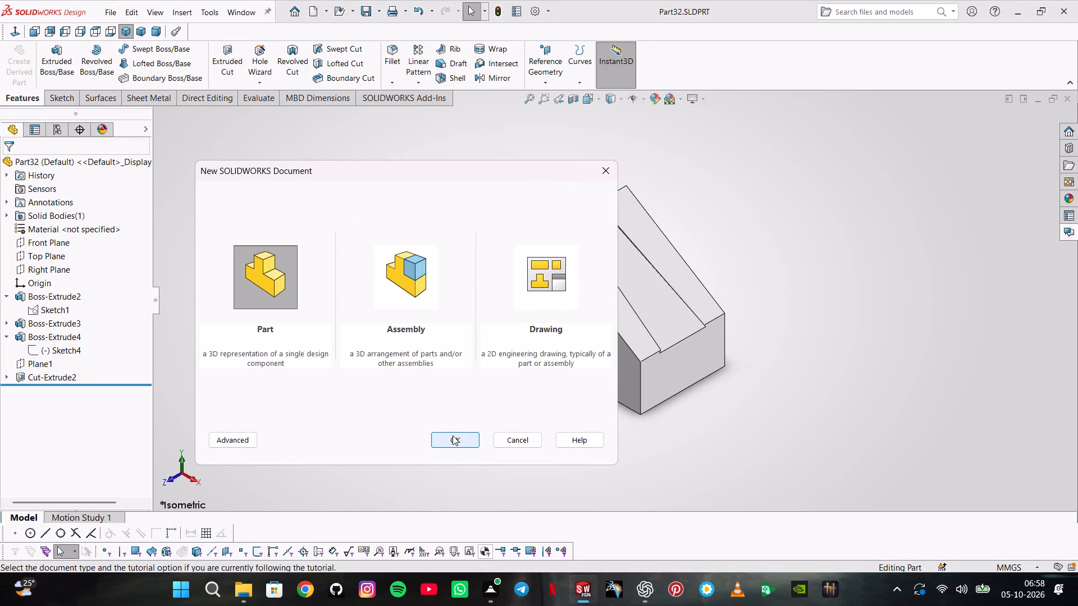
{"action": "left_click", "coordinate": [453, 435]}
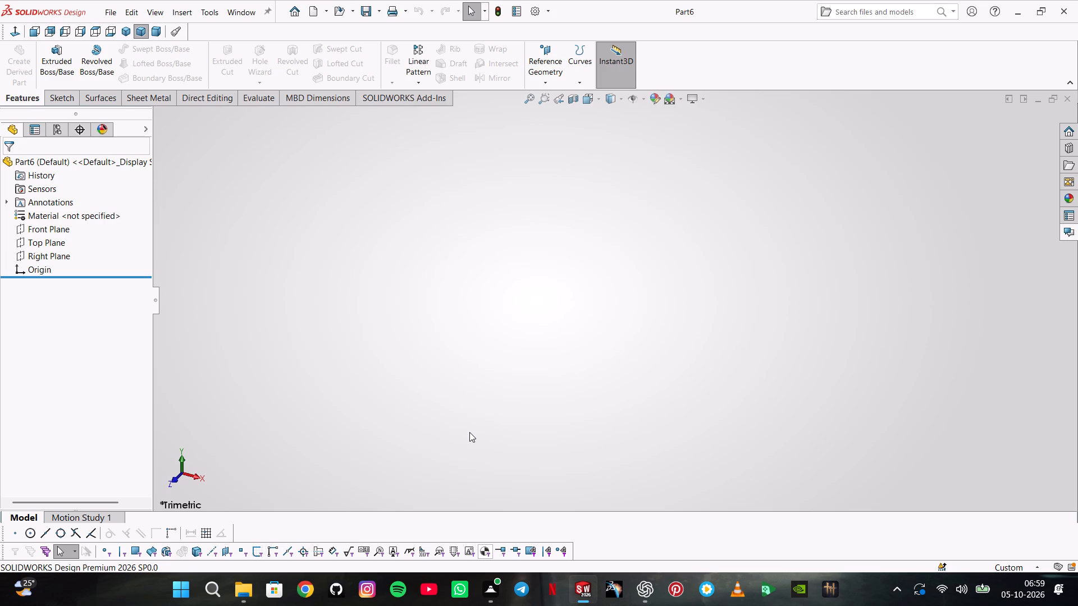
Start a new sketch on the Top Plane.
{"action": "scroll", "coordinate": [469, 432], "scroll_direction": "down", "scroll_amount": 1}
{"action": "left_click", "coordinate": [36, 242]}
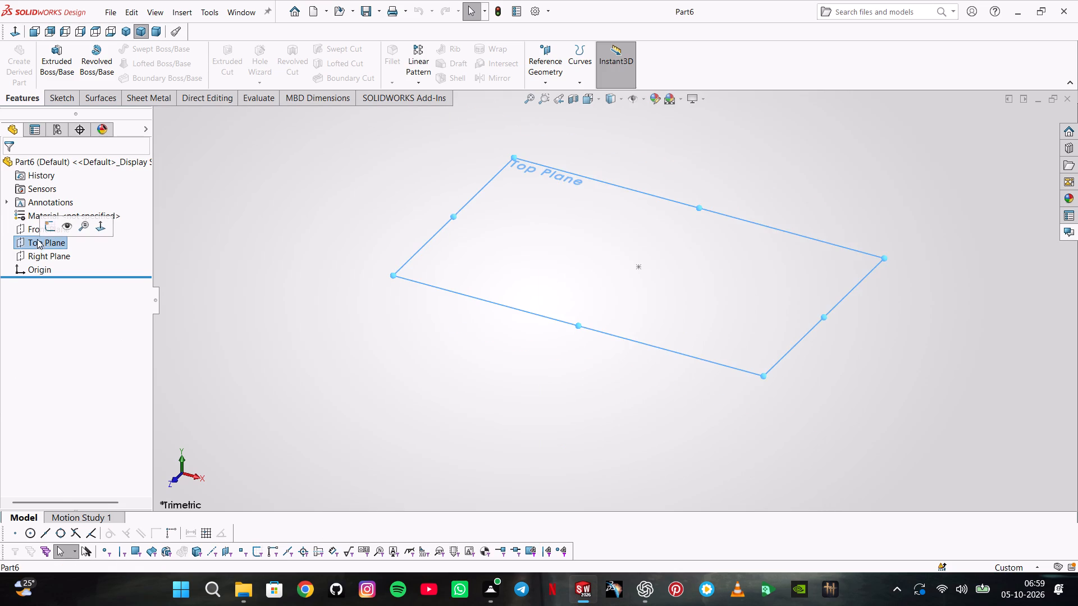
{"action": "left_click", "coordinate": [47, 226]}
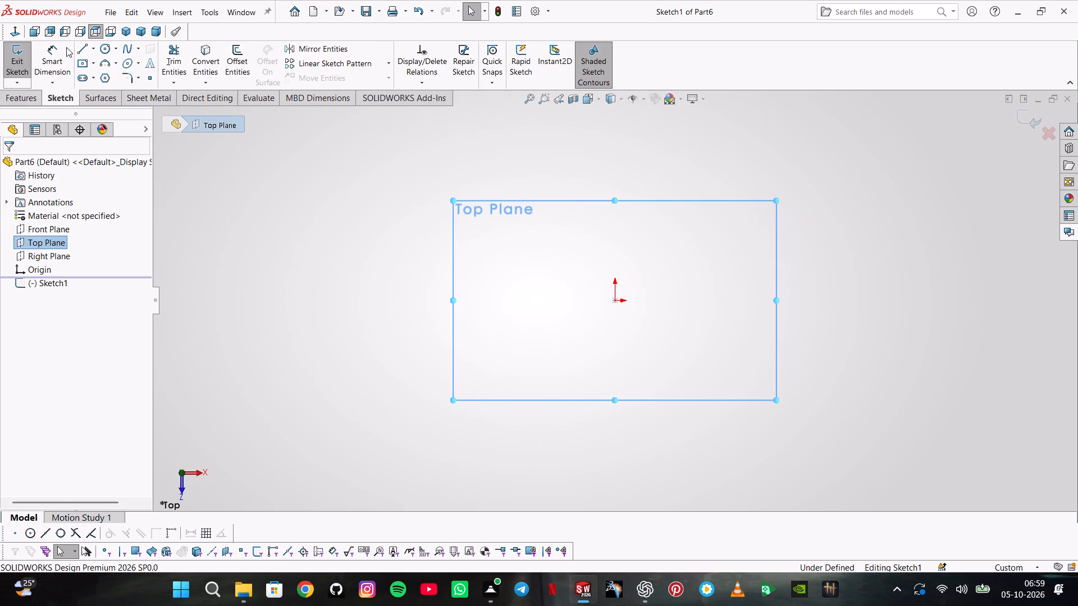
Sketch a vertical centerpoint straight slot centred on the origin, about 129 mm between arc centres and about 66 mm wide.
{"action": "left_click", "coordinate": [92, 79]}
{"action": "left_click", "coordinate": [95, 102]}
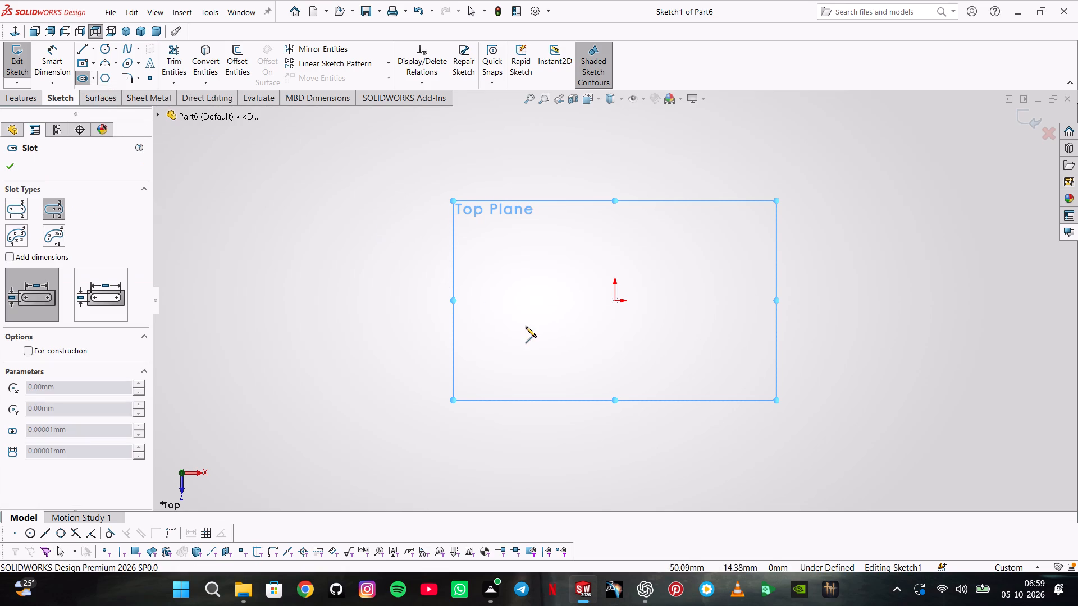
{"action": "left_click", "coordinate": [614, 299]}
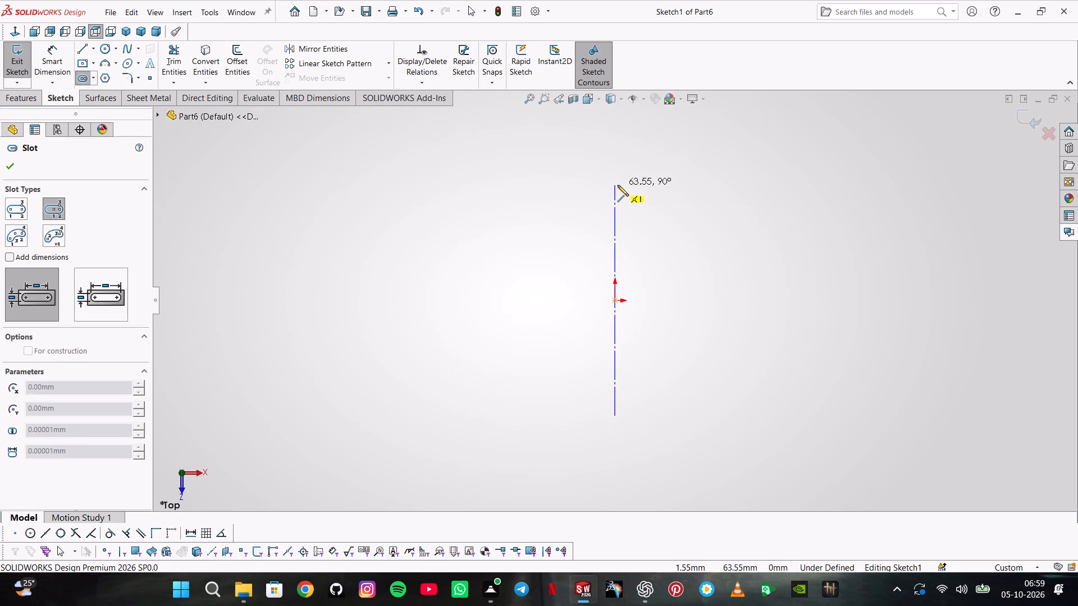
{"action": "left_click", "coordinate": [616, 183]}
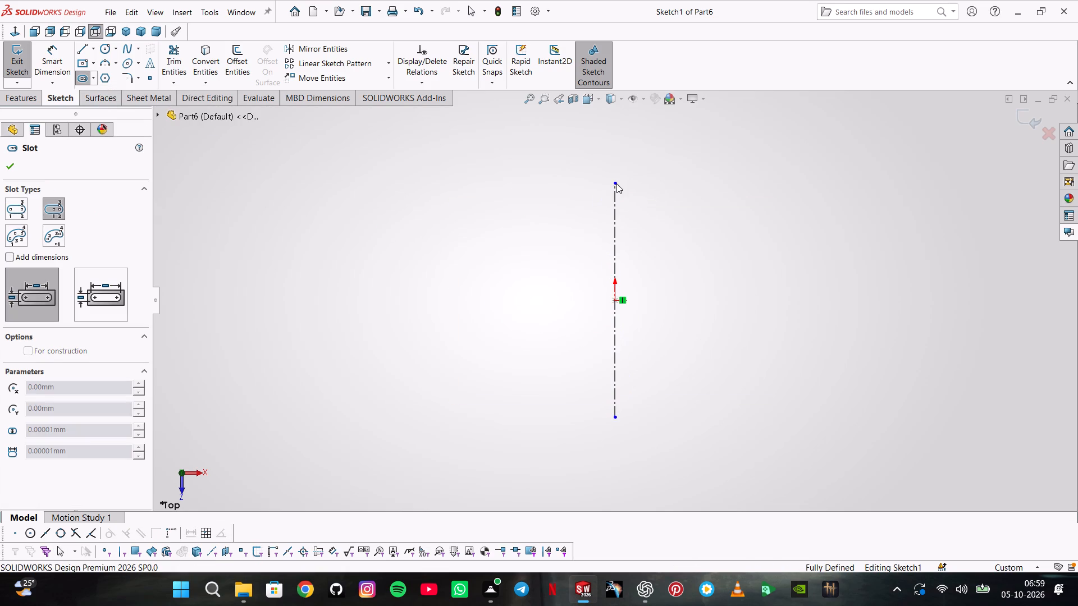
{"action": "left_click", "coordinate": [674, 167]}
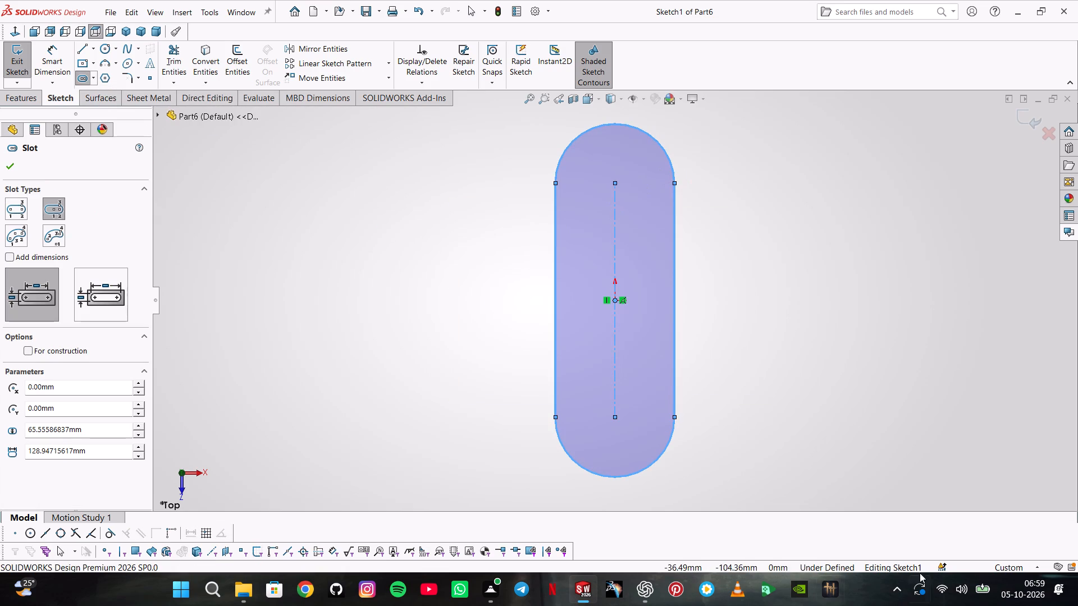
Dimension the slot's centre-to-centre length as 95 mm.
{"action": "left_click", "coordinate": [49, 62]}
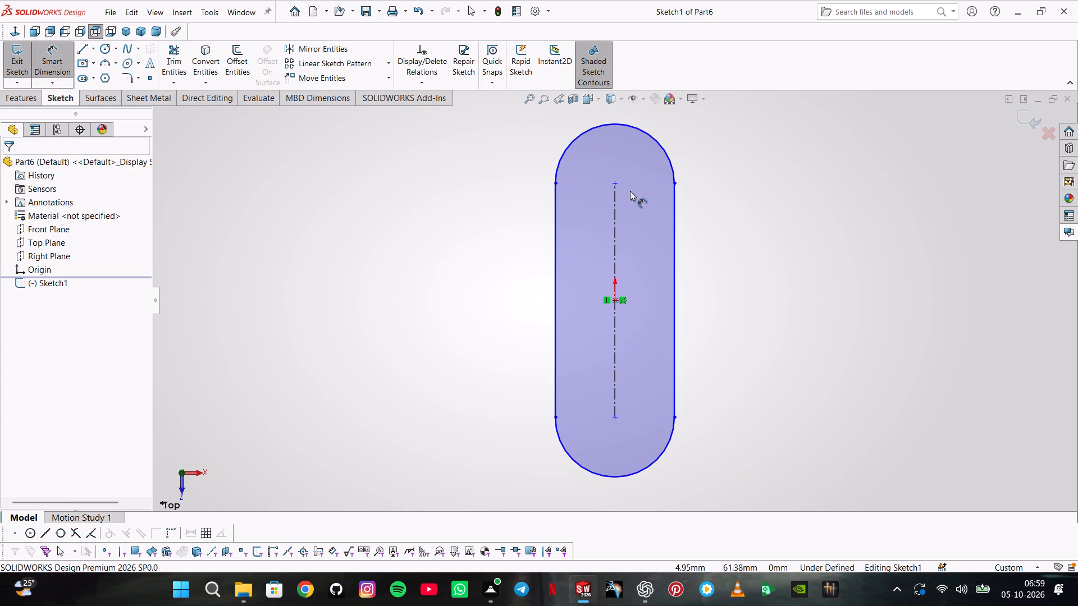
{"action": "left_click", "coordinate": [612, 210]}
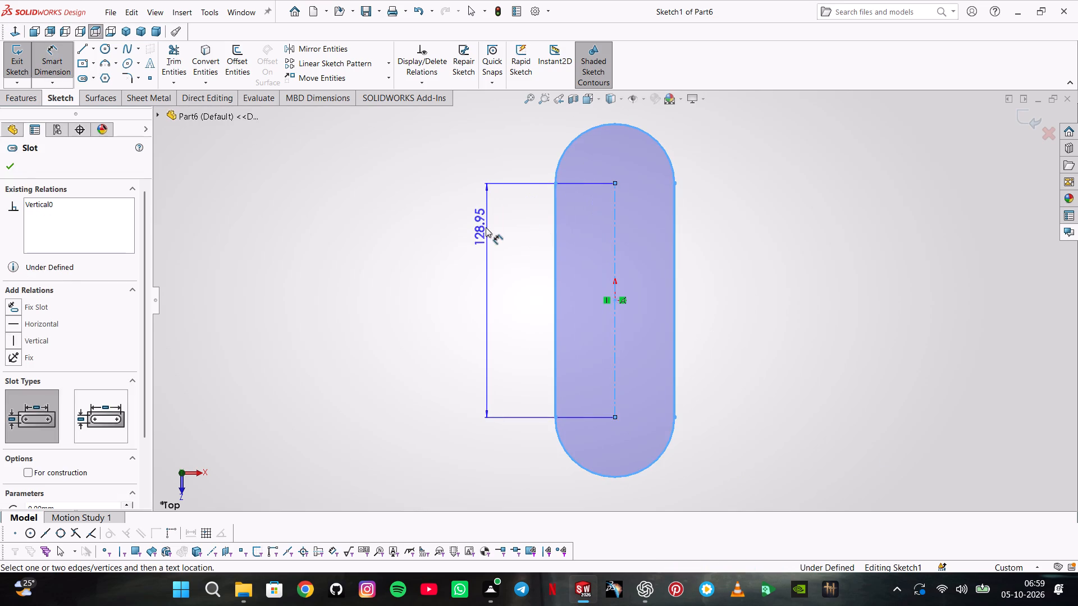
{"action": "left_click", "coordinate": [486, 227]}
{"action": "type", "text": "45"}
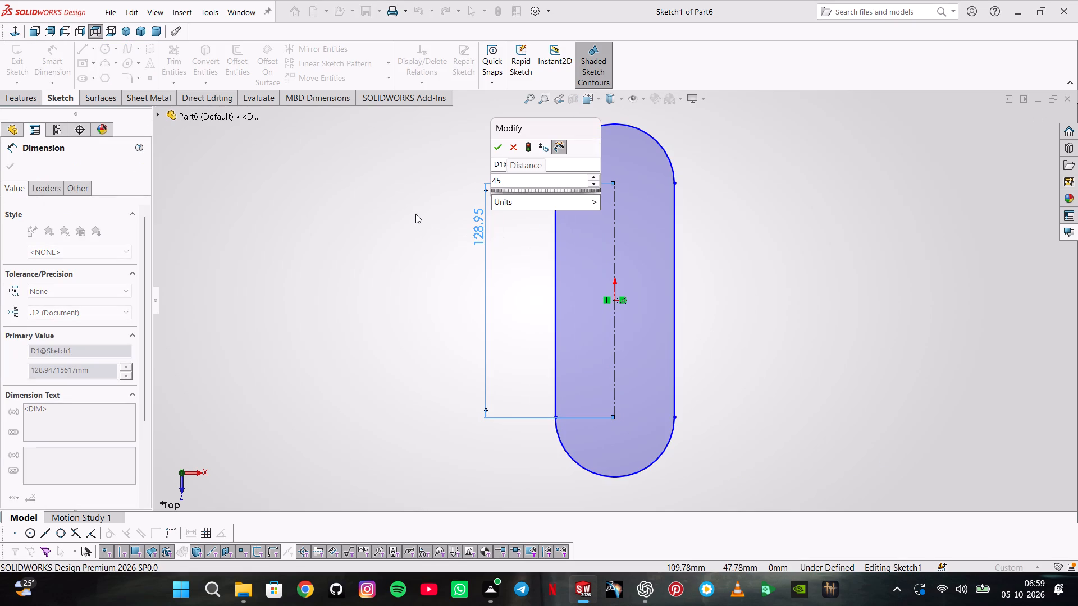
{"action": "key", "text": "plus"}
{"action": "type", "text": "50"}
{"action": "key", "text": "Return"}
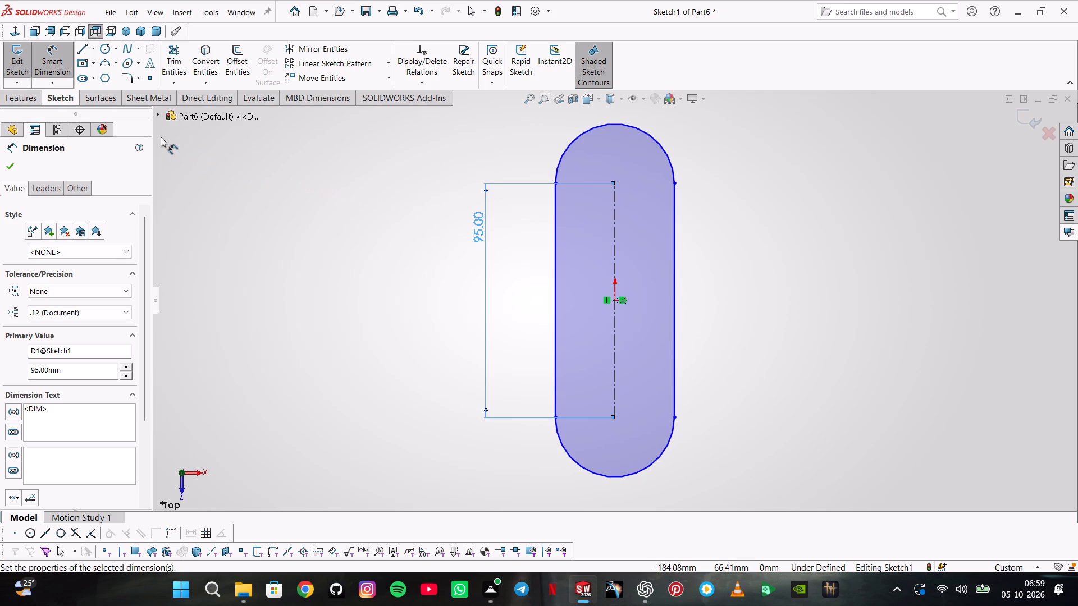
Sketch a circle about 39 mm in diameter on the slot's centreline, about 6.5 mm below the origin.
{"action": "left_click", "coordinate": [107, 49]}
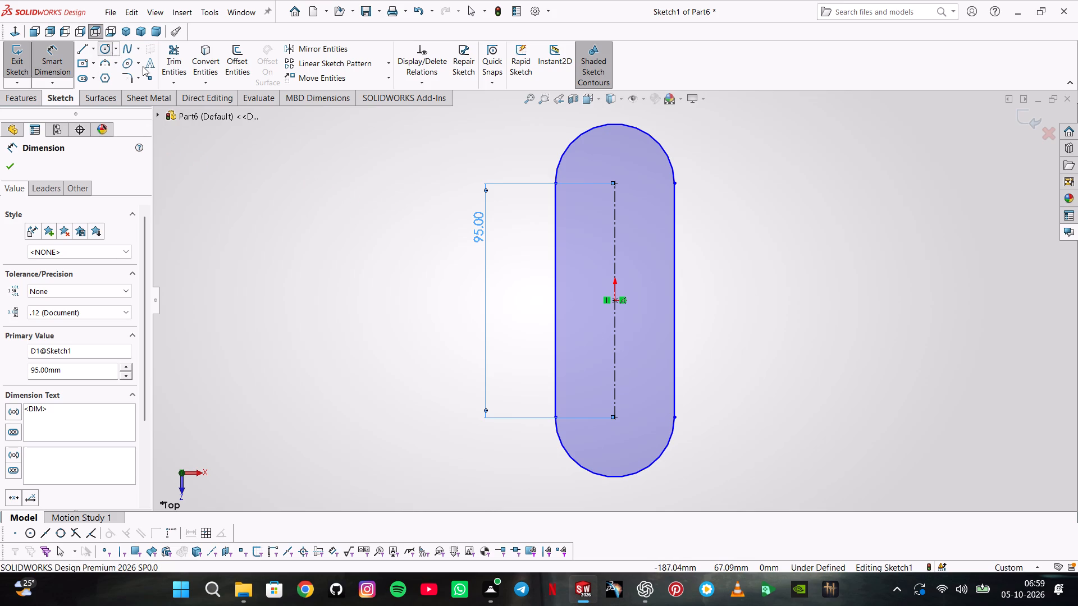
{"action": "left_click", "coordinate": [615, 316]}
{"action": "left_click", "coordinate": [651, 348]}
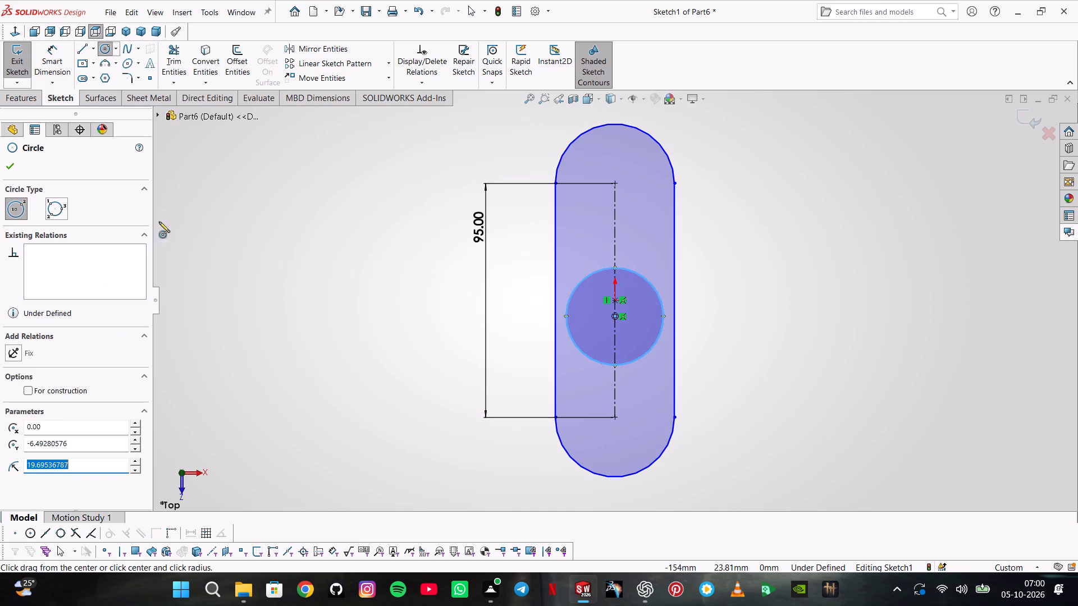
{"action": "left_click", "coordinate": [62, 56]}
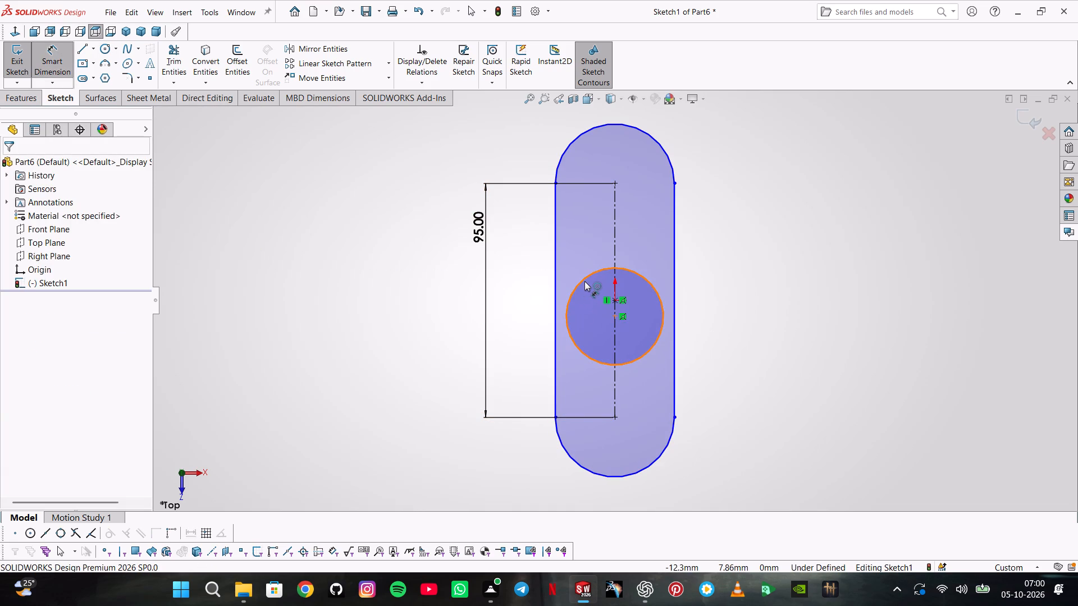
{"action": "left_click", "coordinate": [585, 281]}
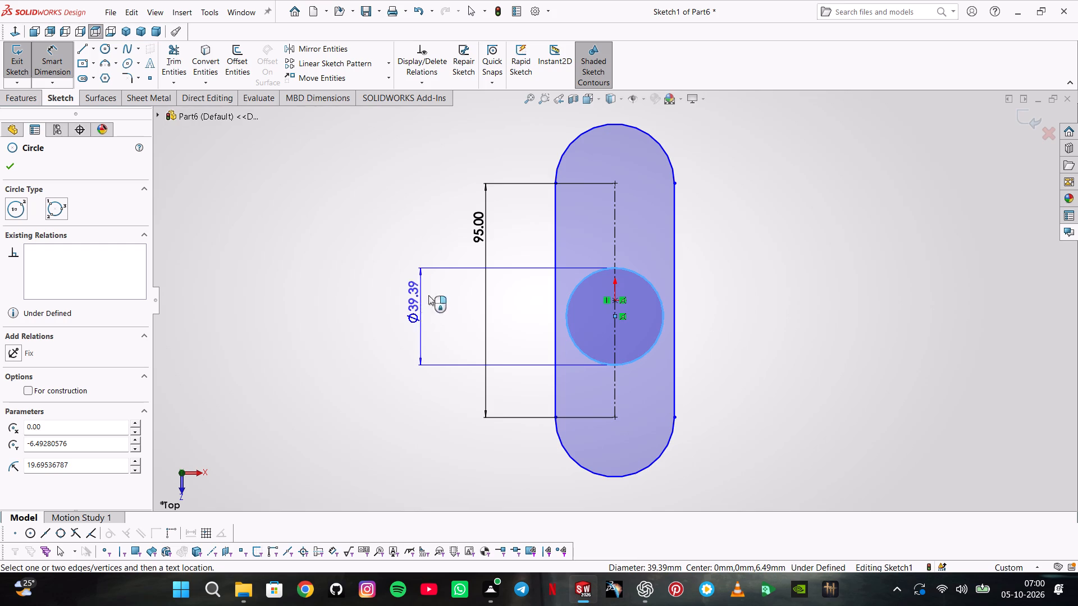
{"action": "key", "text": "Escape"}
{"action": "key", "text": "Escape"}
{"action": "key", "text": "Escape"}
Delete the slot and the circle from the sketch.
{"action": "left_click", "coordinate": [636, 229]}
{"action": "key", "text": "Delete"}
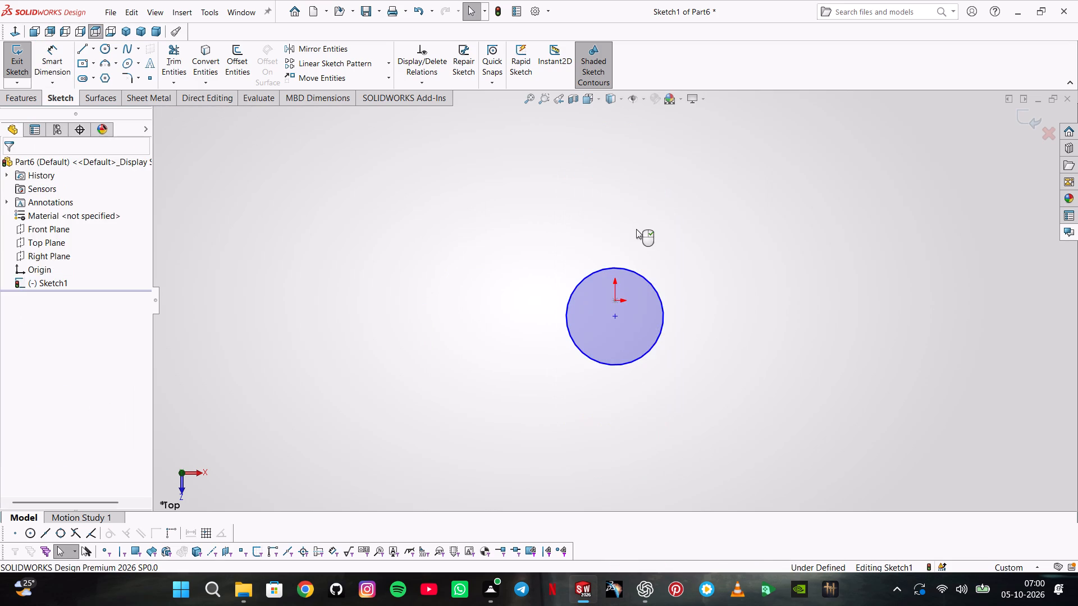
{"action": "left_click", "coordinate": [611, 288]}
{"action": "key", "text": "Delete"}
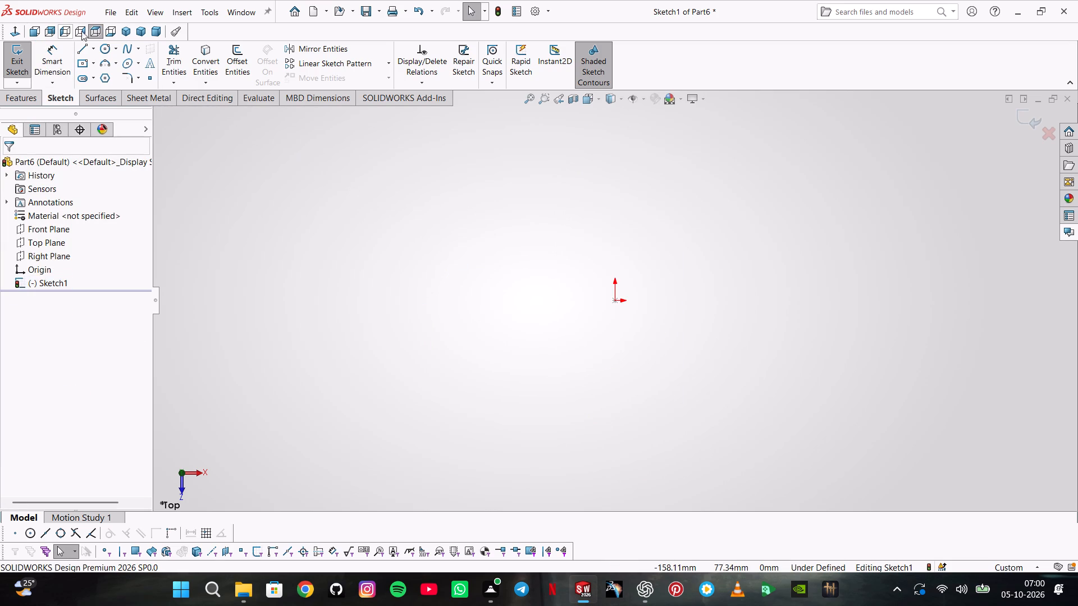
Sketch a vertical construction centerline through the origin, about 112 mm long.
{"action": "left_click", "coordinate": [92, 51]}
{"action": "left_click", "coordinate": [93, 83]}
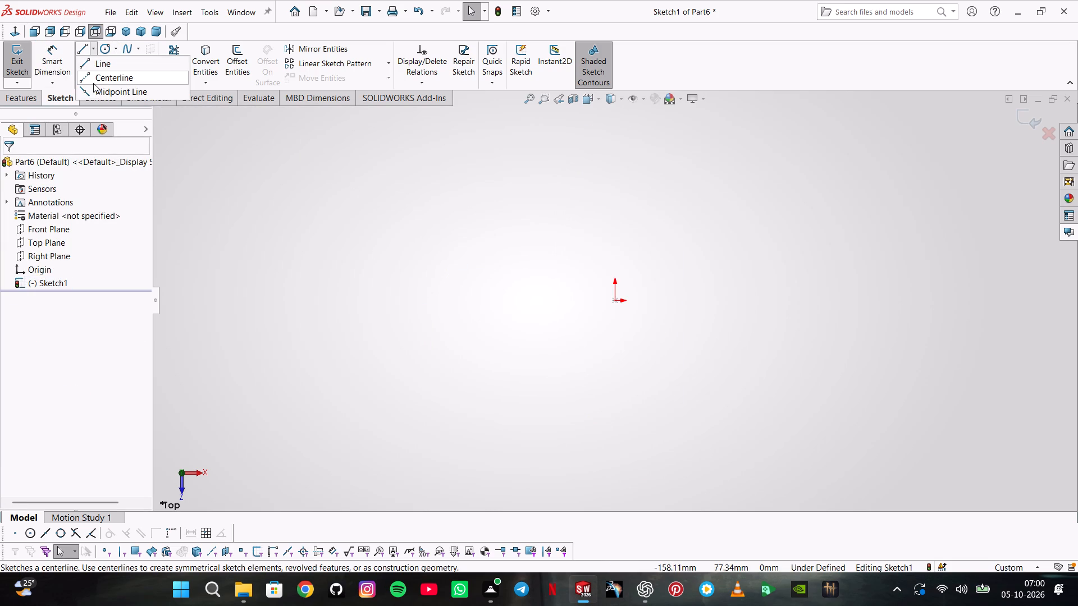
{"action": "left_click", "coordinate": [613, 169]}
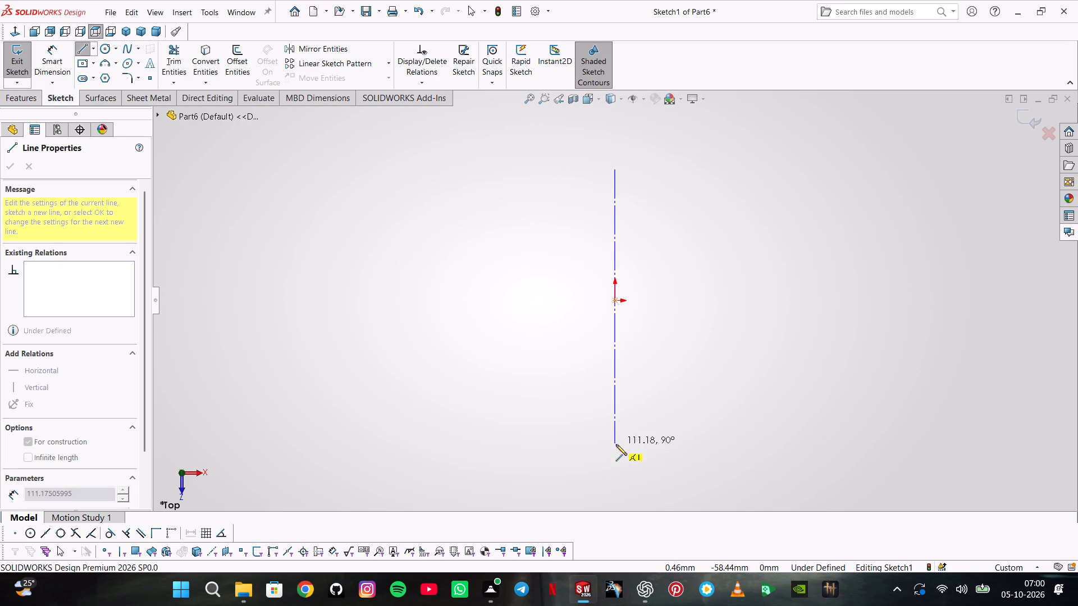
{"action": "left_click", "coordinate": [616, 444]}
{"action": "double_click", "coordinate": [638, 426]}
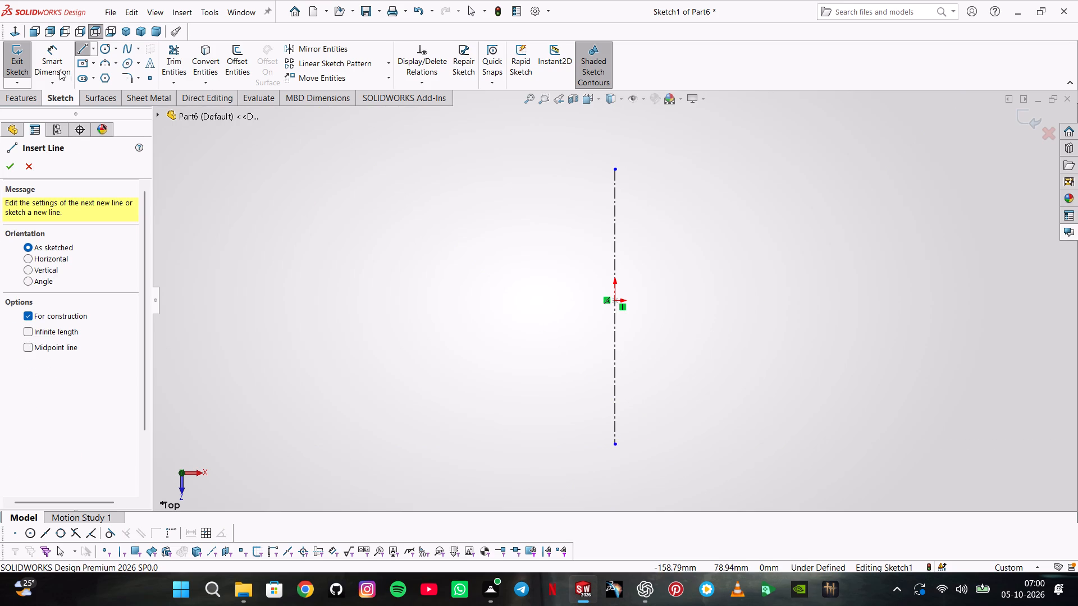
Dimension the vertical centerline's length as 95 mm.
{"action": "left_click", "coordinate": [48, 53]}
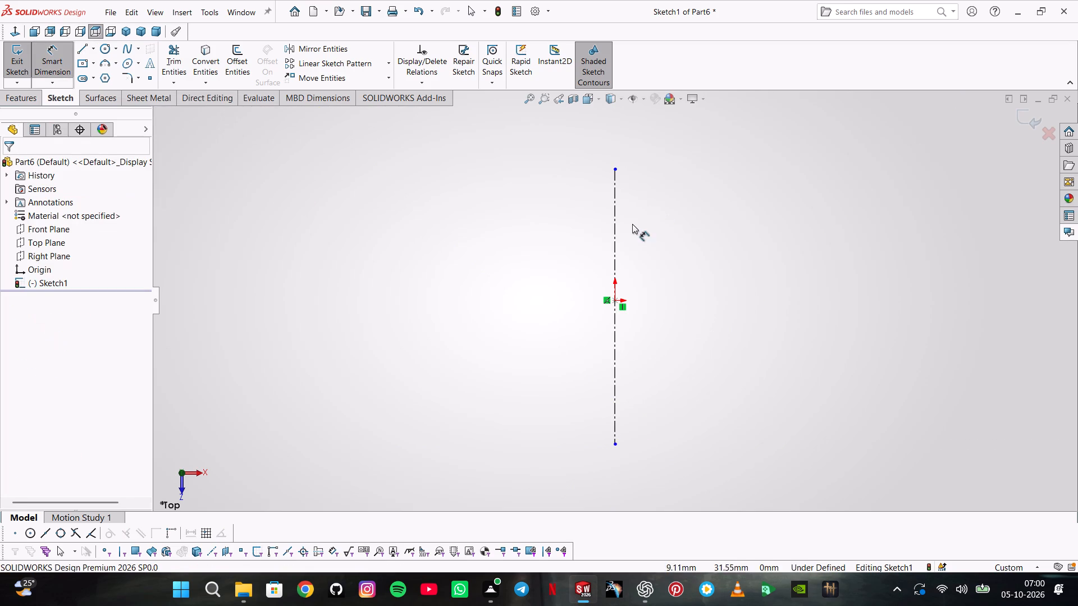
{"action": "left_click", "coordinate": [616, 228]}
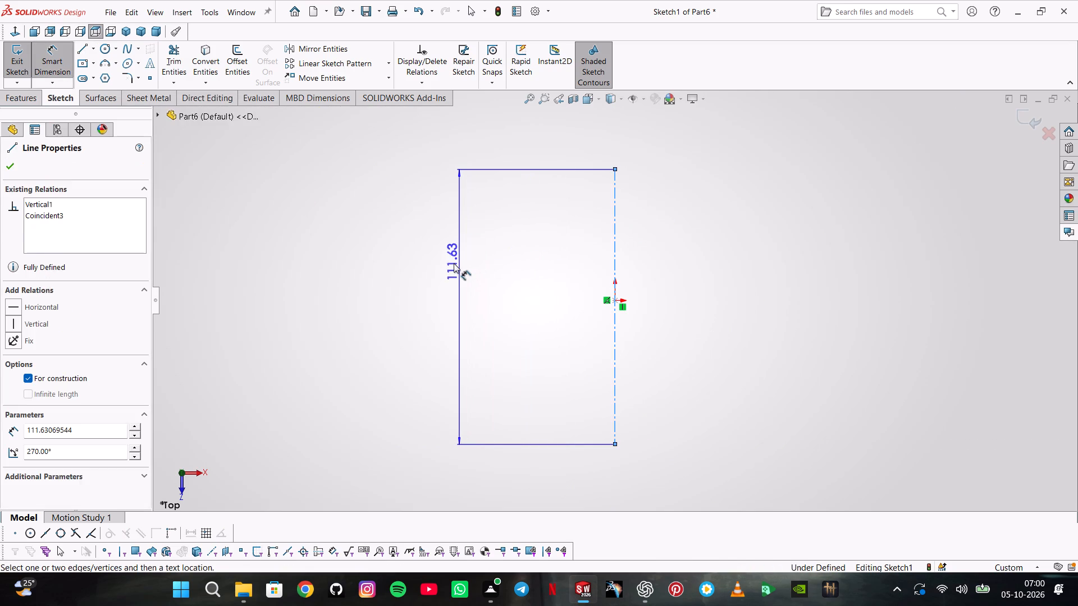
{"action": "left_click", "coordinate": [454, 263]}
{"action": "type", "text": "50+45"}
{"action": "key", "text": "Return"}
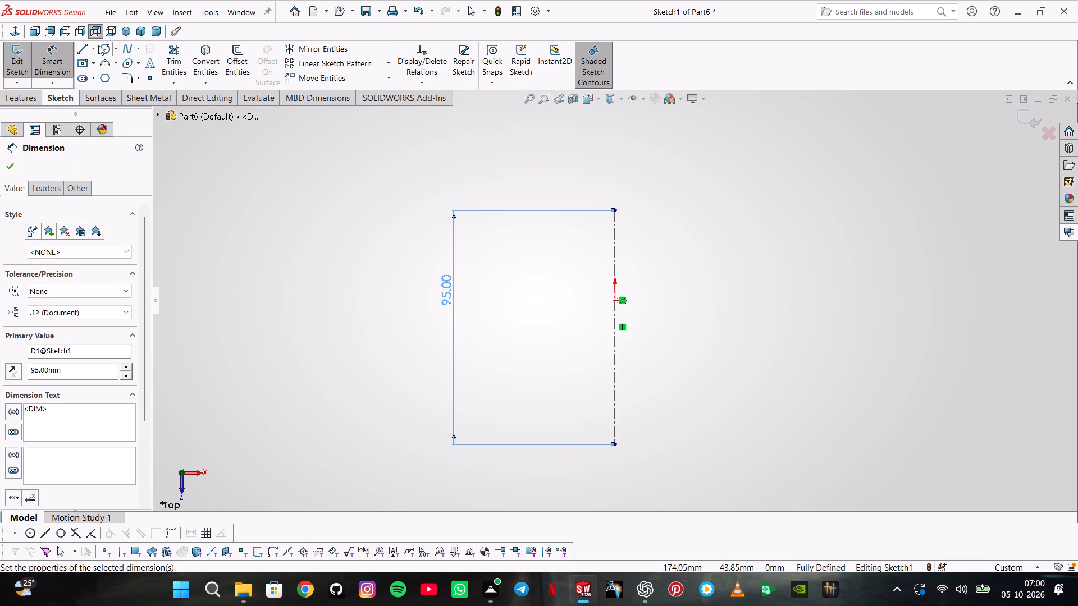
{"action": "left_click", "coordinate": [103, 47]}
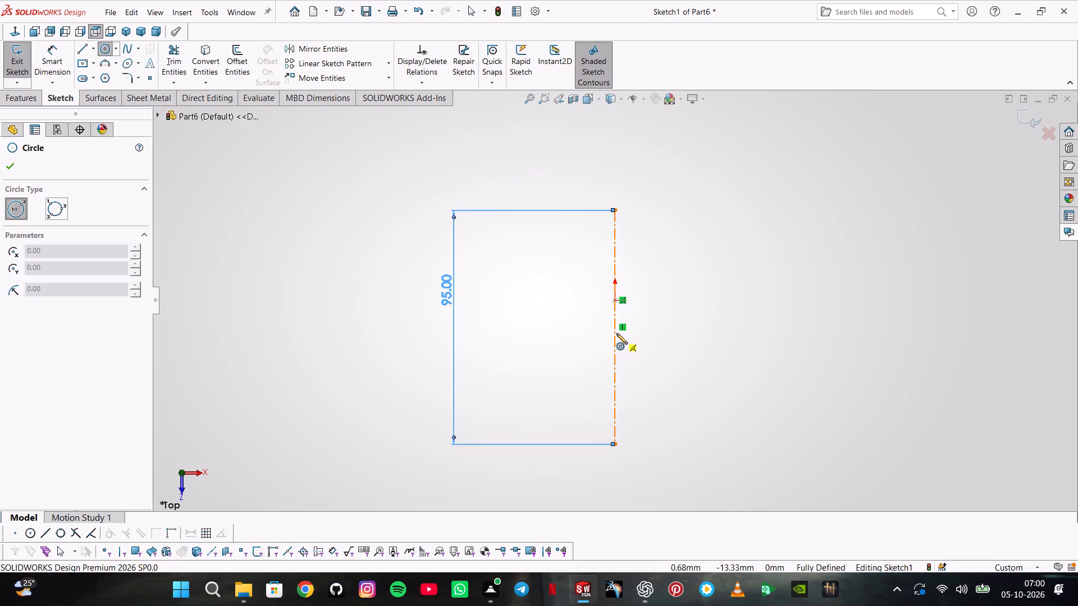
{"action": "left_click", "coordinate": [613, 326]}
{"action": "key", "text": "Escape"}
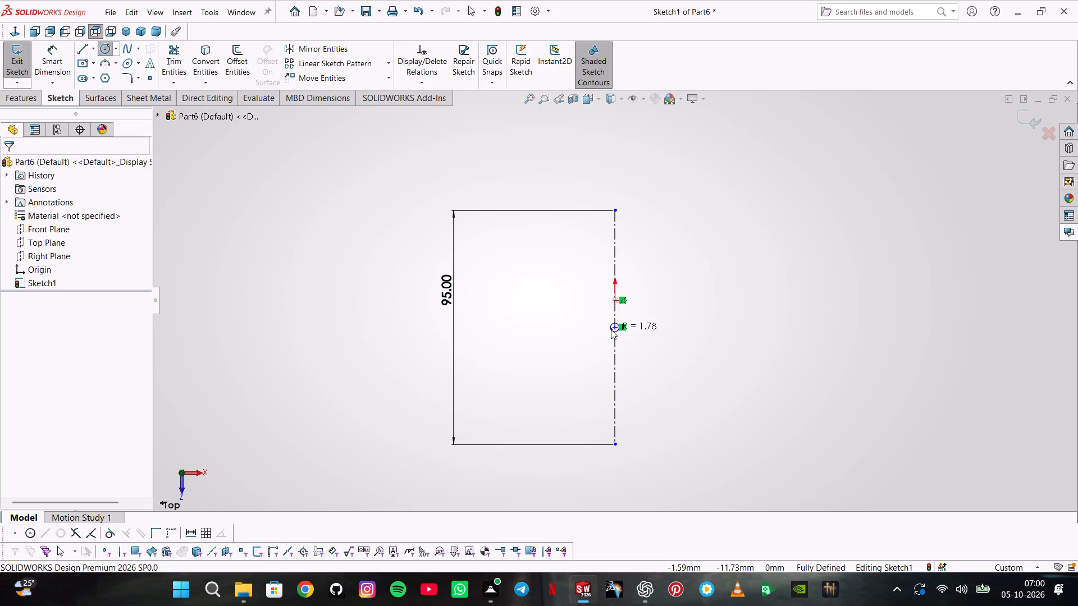
Sketch two concentric circles on the centerline about 16 mm below the origin, about 56 mm and 24 mm in diameter.
{"action": "left_click", "coordinate": [106, 49]}
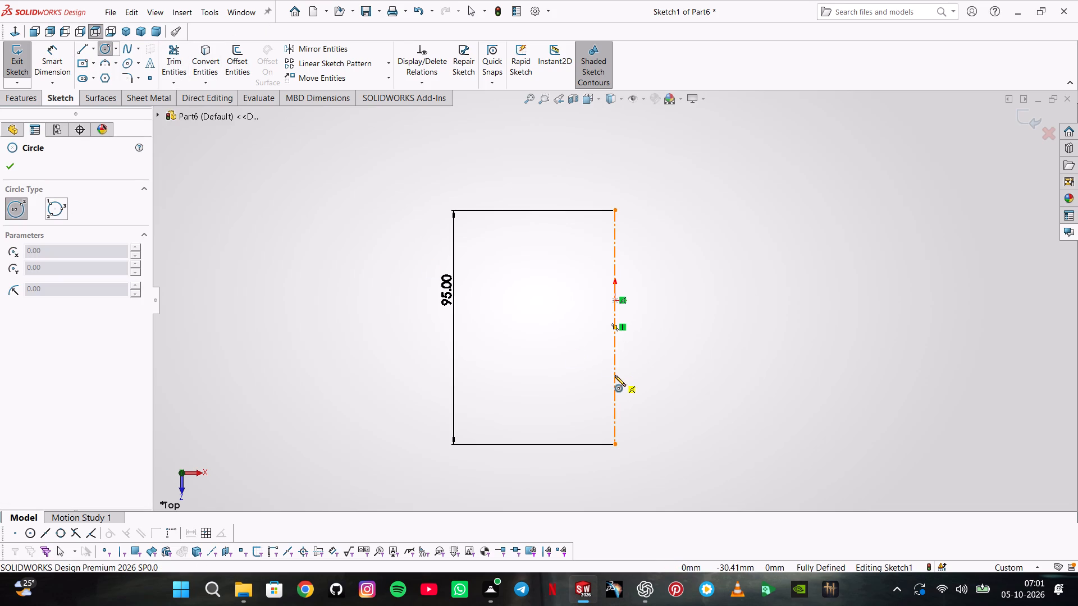
{"action": "left_click", "coordinate": [613, 339]}
{"action": "left_click", "coordinate": [655, 395]}
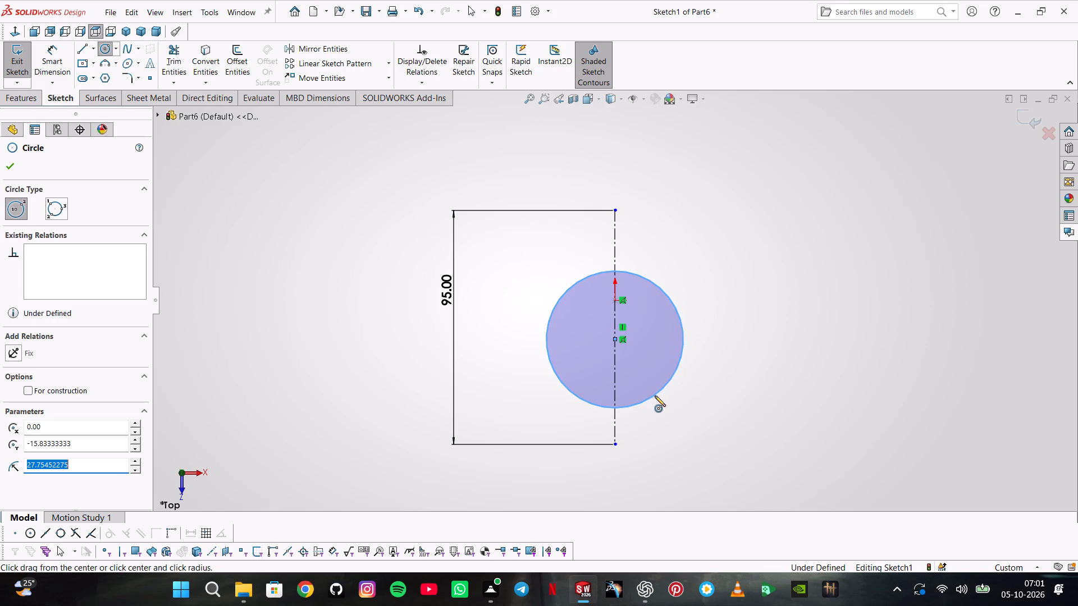
{"action": "left_click", "coordinate": [615, 341]}
{"action": "left_click", "coordinate": [628, 366]}
Dimension the inner circle's diameter as 48 mm.
{"action": "left_click", "coordinate": [54, 74]}
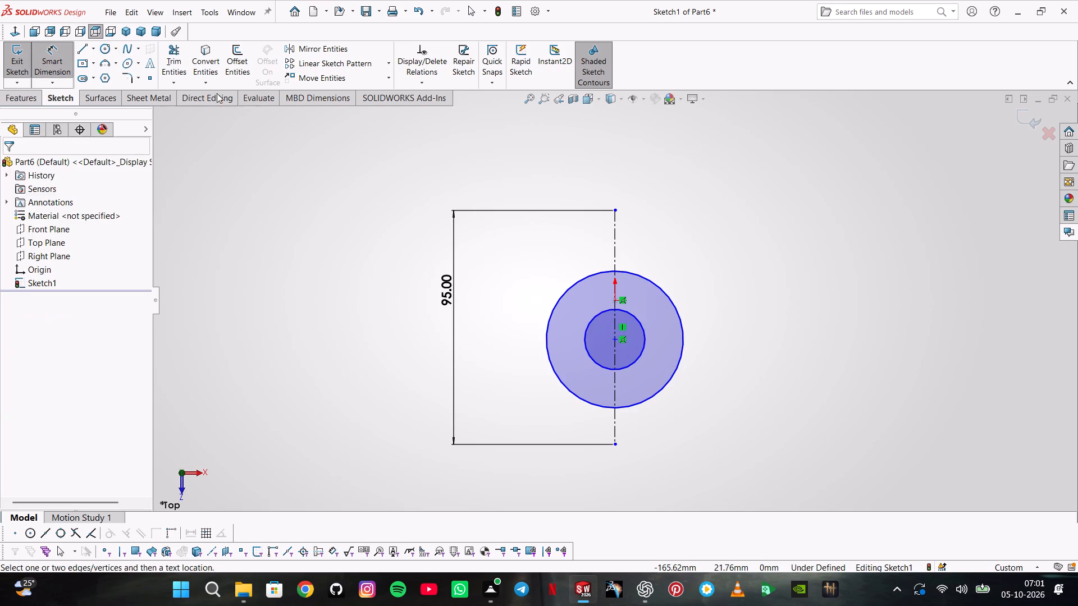
{"action": "left_click", "coordinate": [589, 327]}
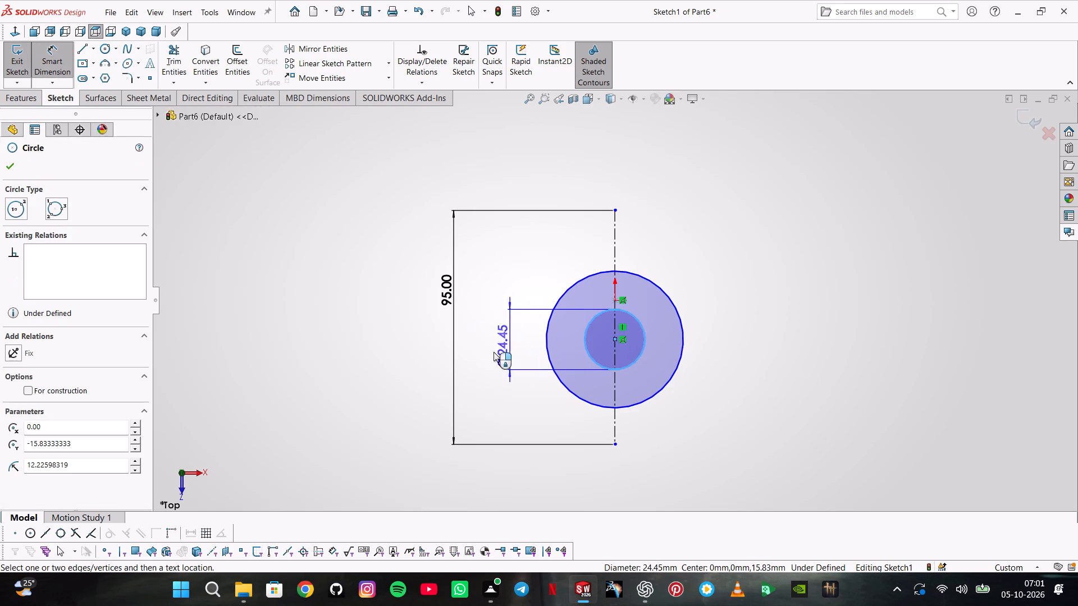
{"action": "left_click", "coordinate": [473, 357]}
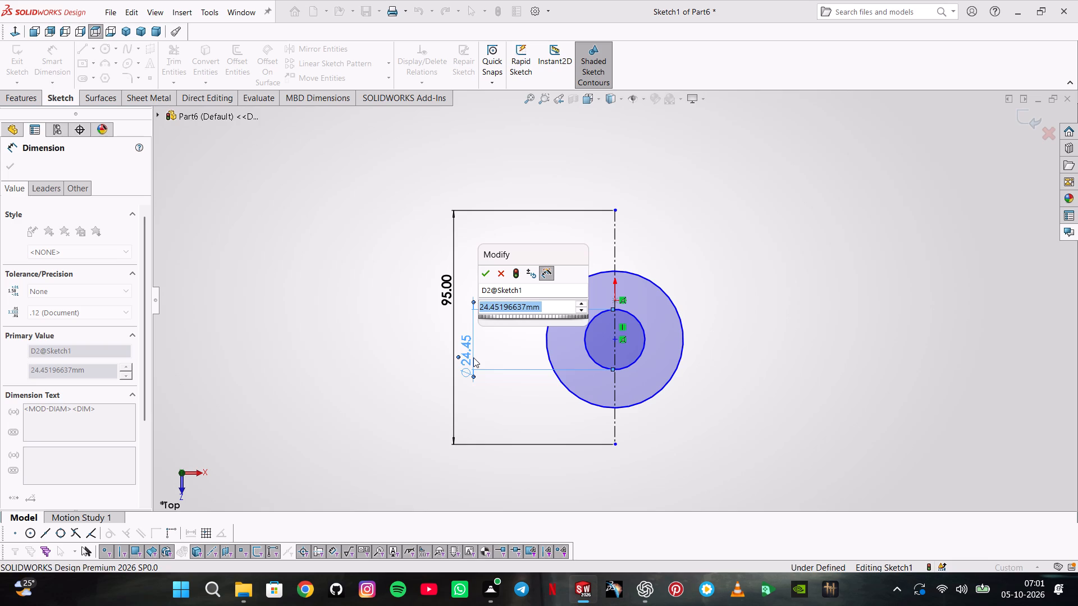
{"action": "type", "text": "24*2"}
{"action": "key", "text": "Return"}
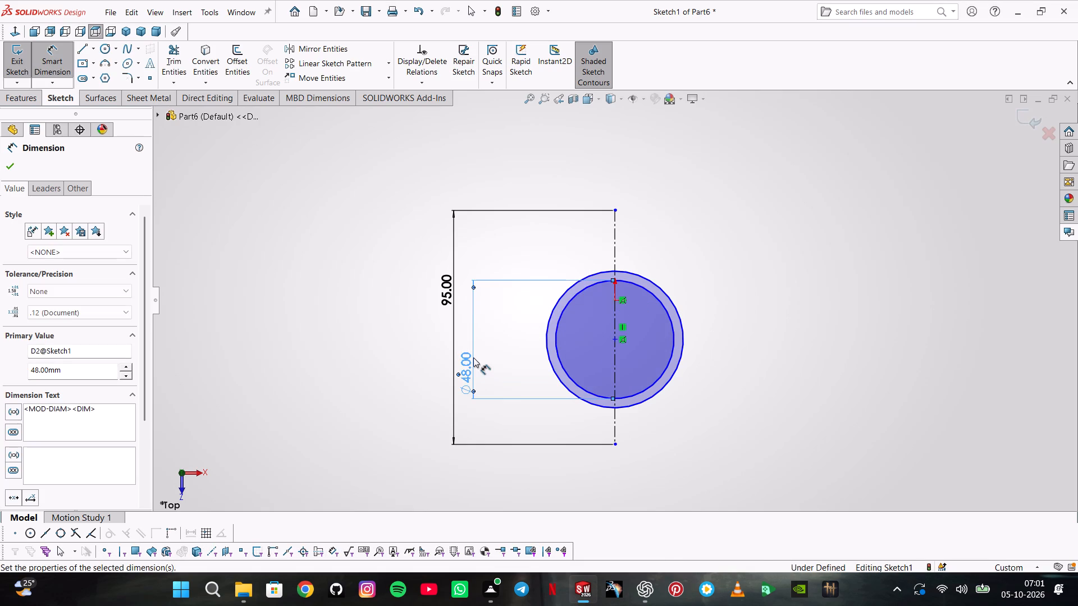
Dimension the outer circle's diameter as 76 mm.
{"action": "left_click", "coordinate": [543, 332]}
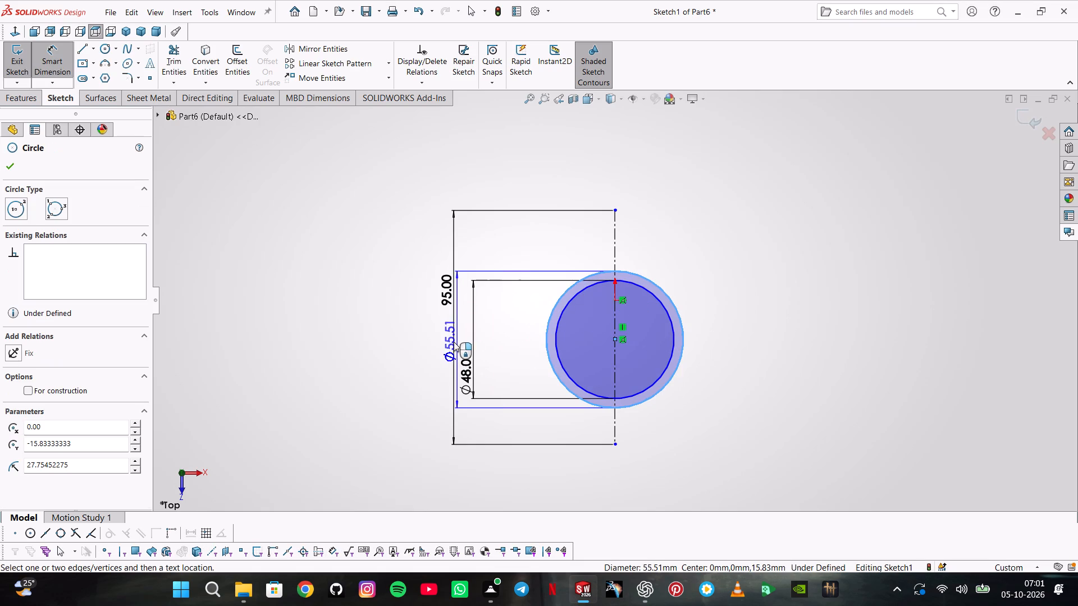
{"action": "left_click", "coordinate": [464, 339]}
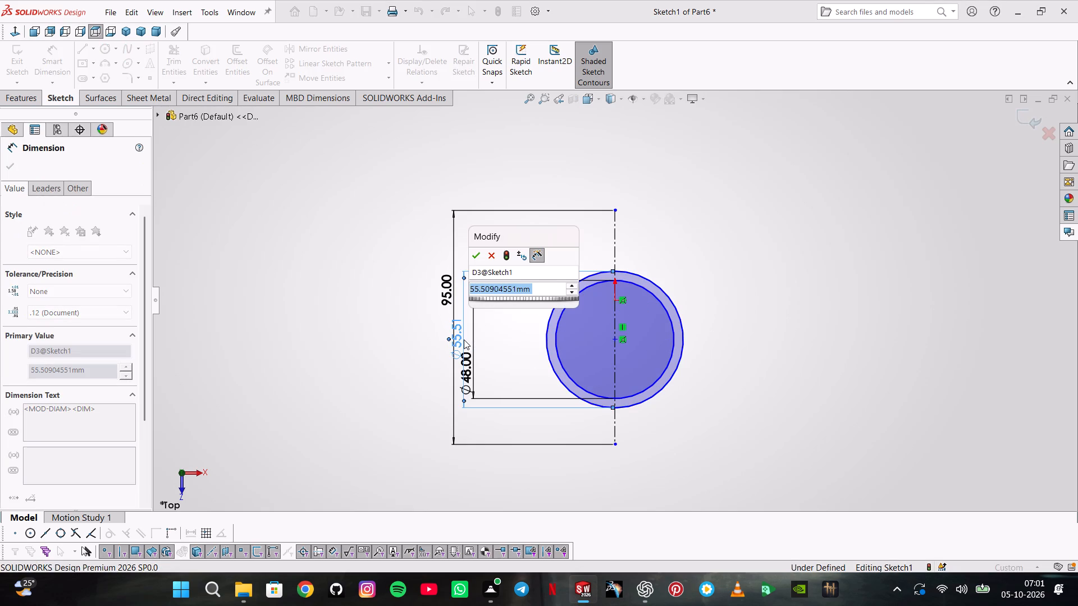
{"action": "type", "text": "38*"}
{"action": "key", "text": "2"}
{"action": "key", "text": "Return"}
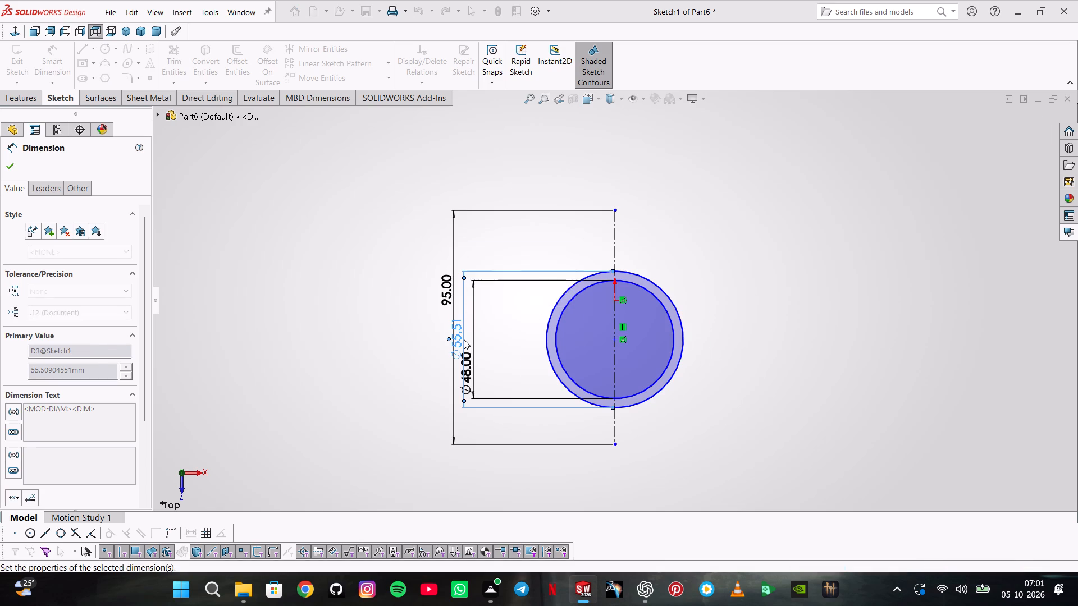
Reposition the 95, 76 and 48 mm dimensions so they are evenly spaced beside the circles without overlapping.
{"action": "left_click_drag", "start_coordinate": [450, 297], "coordinate": [360, 319]}
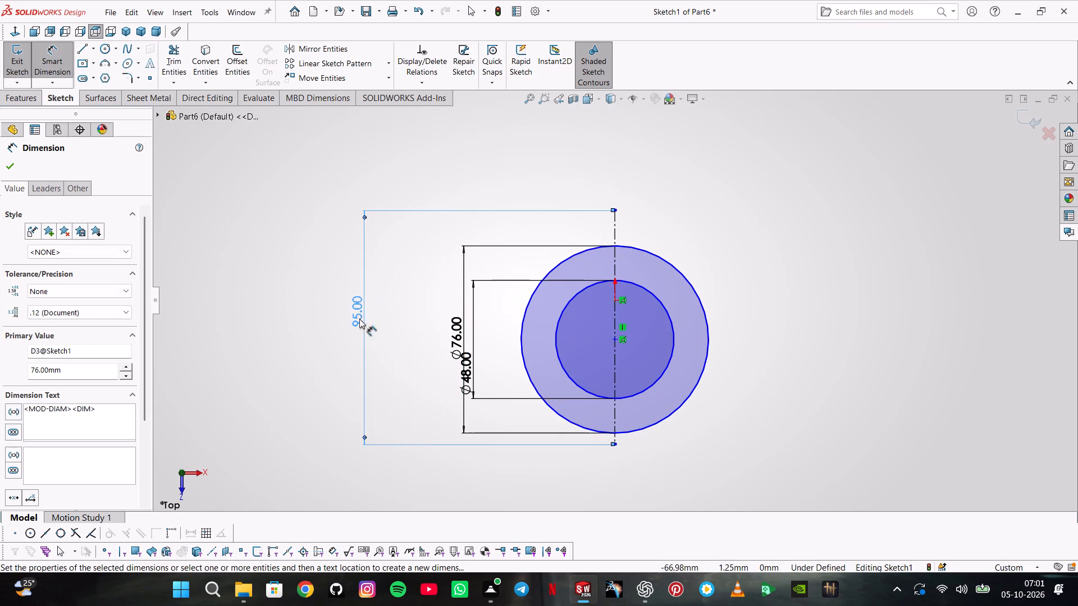
{"action": "left_click_drag", "start_coordinate": [455, 324], "coordinate": [424, 330]}
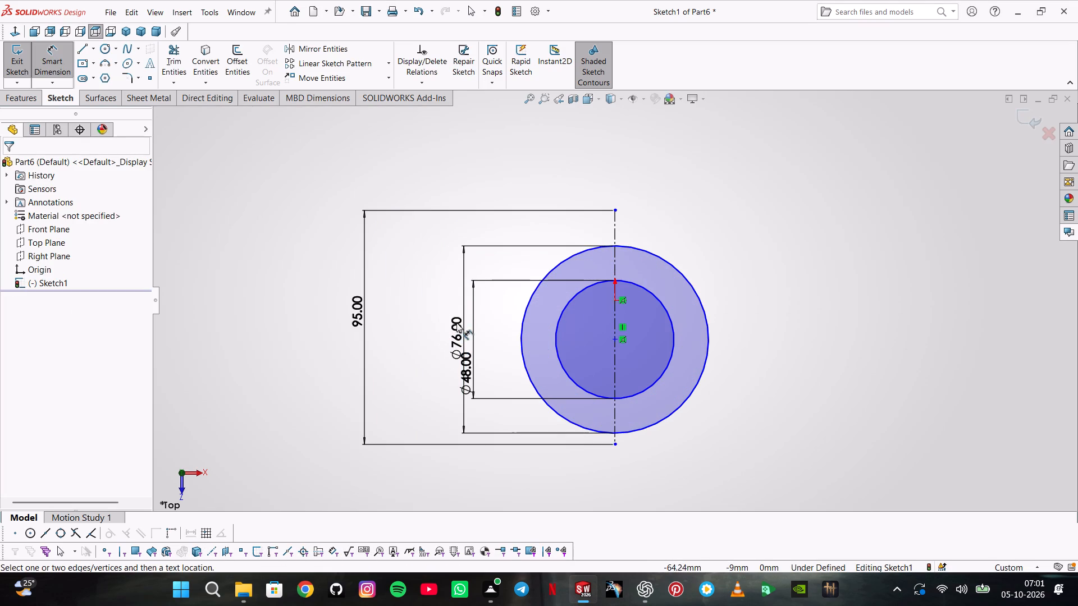
{"action": "left_click_drag", "start_coordinate": [460, 323], "coordinate": [418, 333]}
{"action": "left_click_drag", "start_coordinate": [464, 376], "coordinate": [469, 372]}
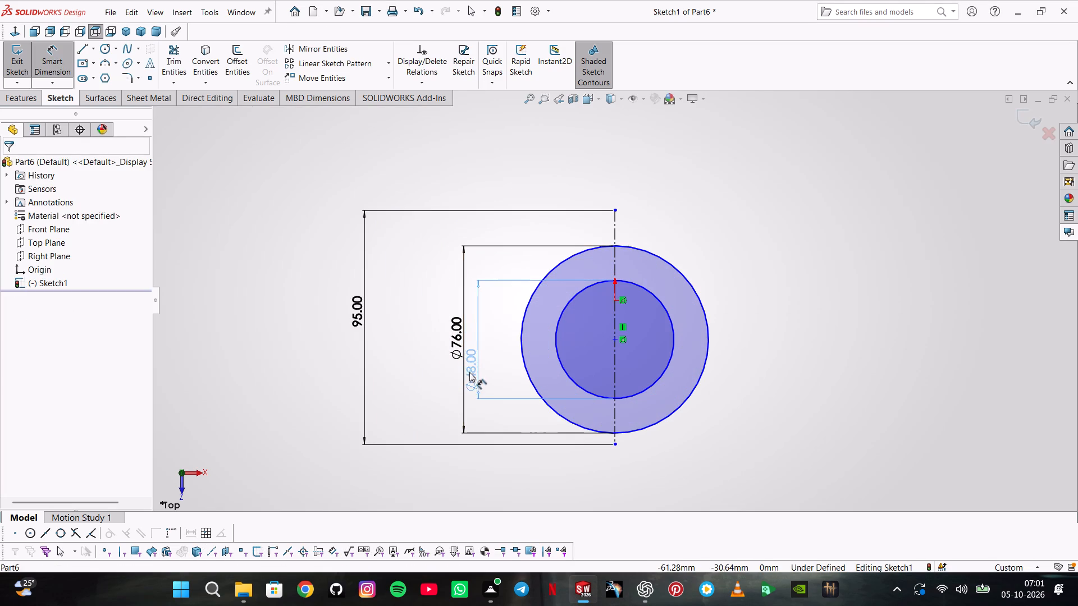
{"action": "left_click_drag", "start_coordinate": [469, 372], "coordinate": [484, 364]}
{"action": "left_click_drag", "start_coordinate": [460, 330], "coordinate": [407, 301]}
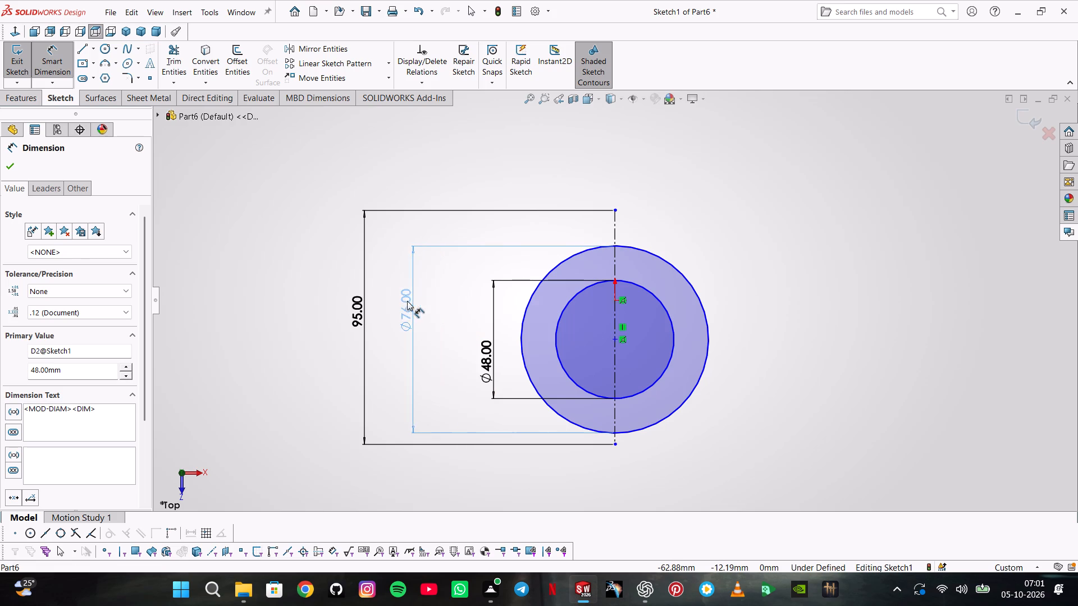
{"action": "left_click_drag", "start_coordinate": [407, 301], "coordinate": [389, 303]}
{"action": "left_click_drag", "start_coordinate": [486, 359], "coordinate": [425, 329]}
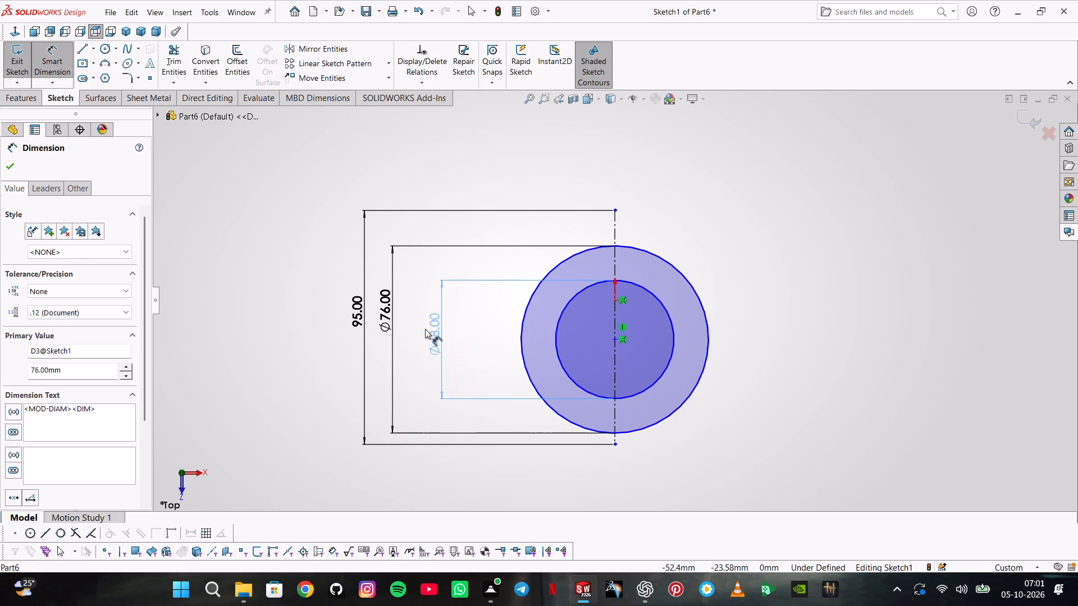
{"action": "left_click_drag", "start_coordinate": [425, 329], "coordinate": [408, 320]}
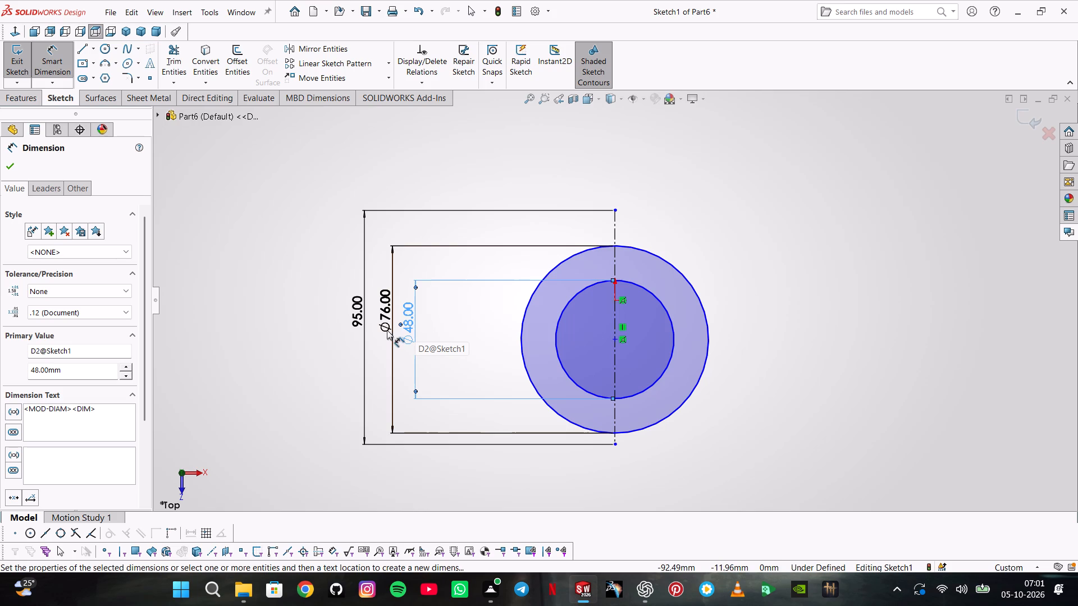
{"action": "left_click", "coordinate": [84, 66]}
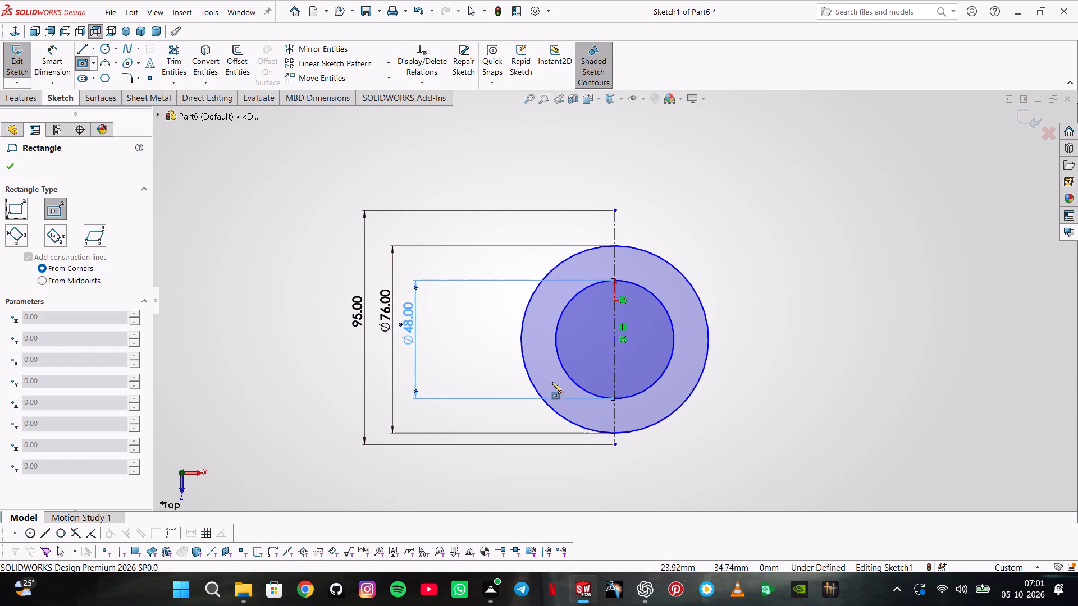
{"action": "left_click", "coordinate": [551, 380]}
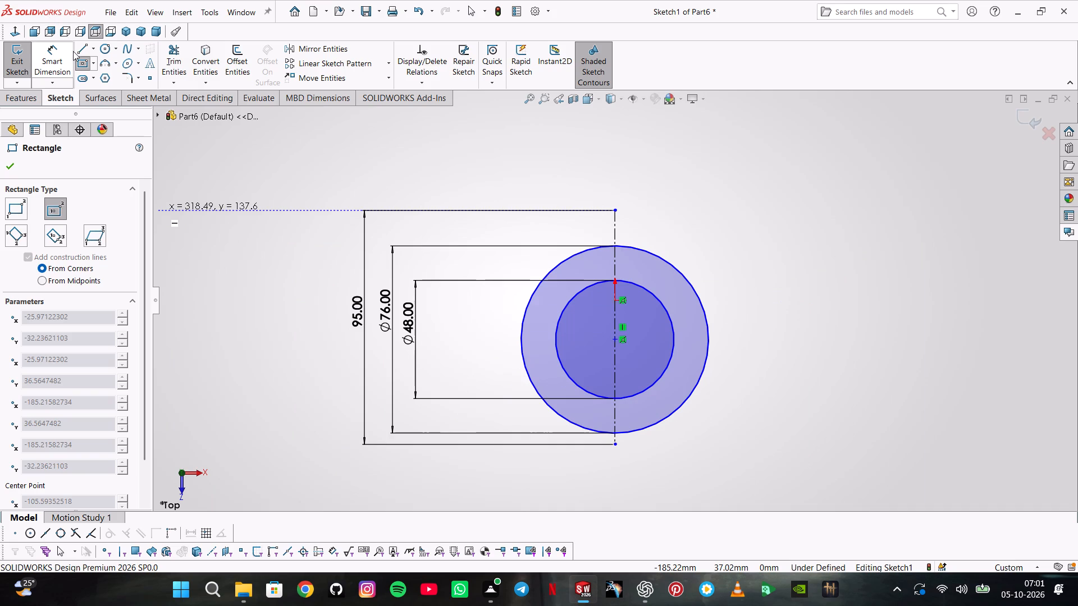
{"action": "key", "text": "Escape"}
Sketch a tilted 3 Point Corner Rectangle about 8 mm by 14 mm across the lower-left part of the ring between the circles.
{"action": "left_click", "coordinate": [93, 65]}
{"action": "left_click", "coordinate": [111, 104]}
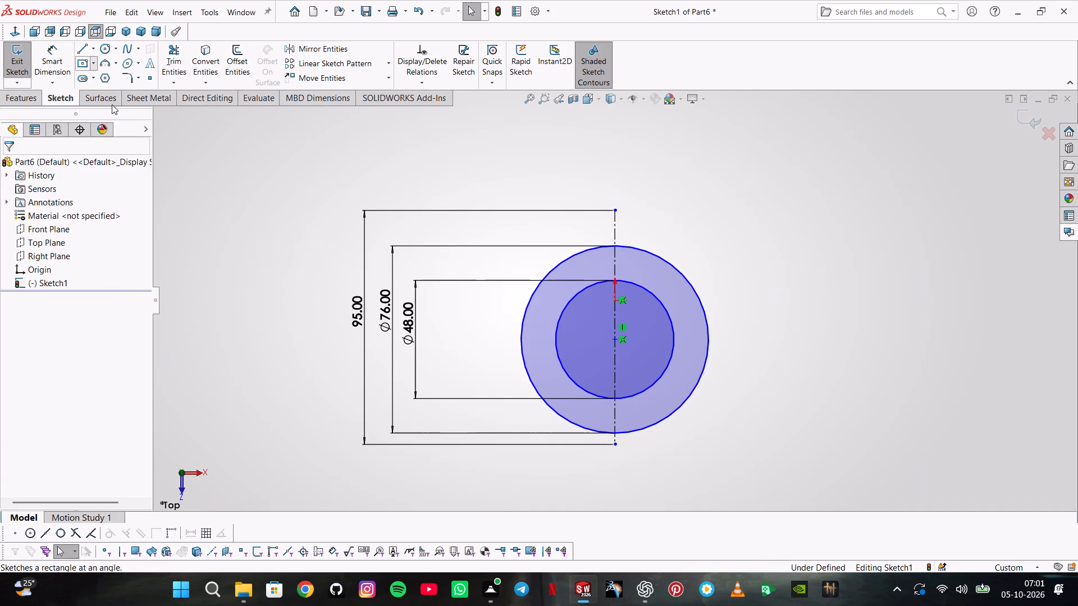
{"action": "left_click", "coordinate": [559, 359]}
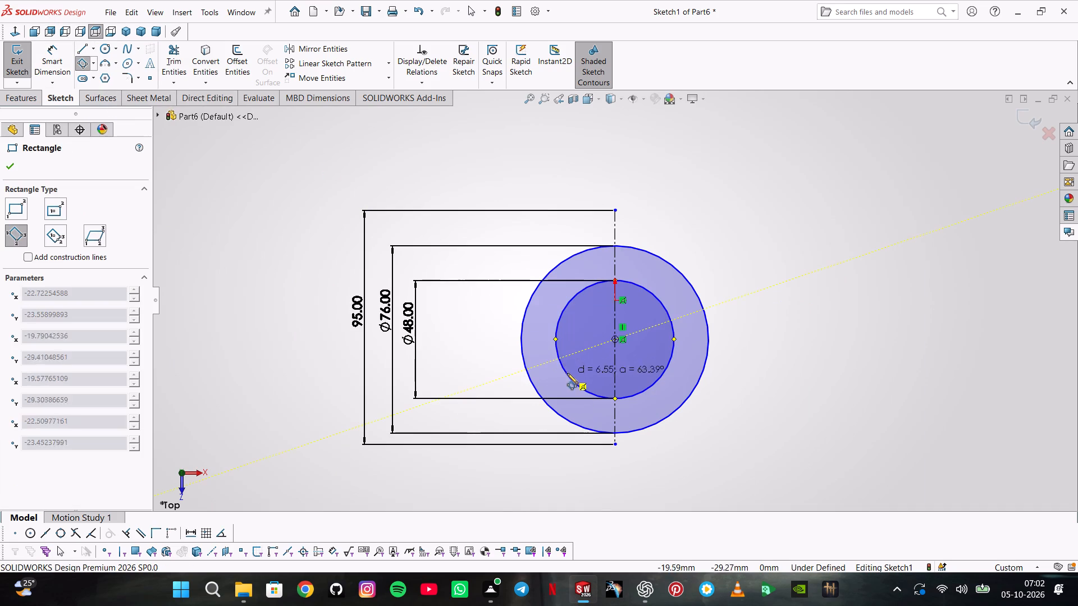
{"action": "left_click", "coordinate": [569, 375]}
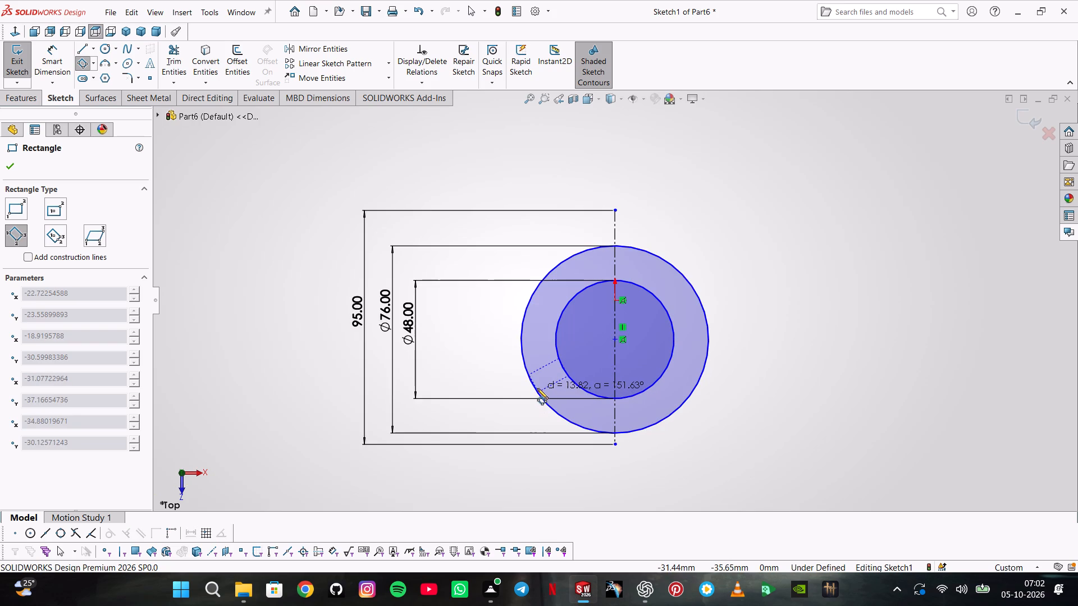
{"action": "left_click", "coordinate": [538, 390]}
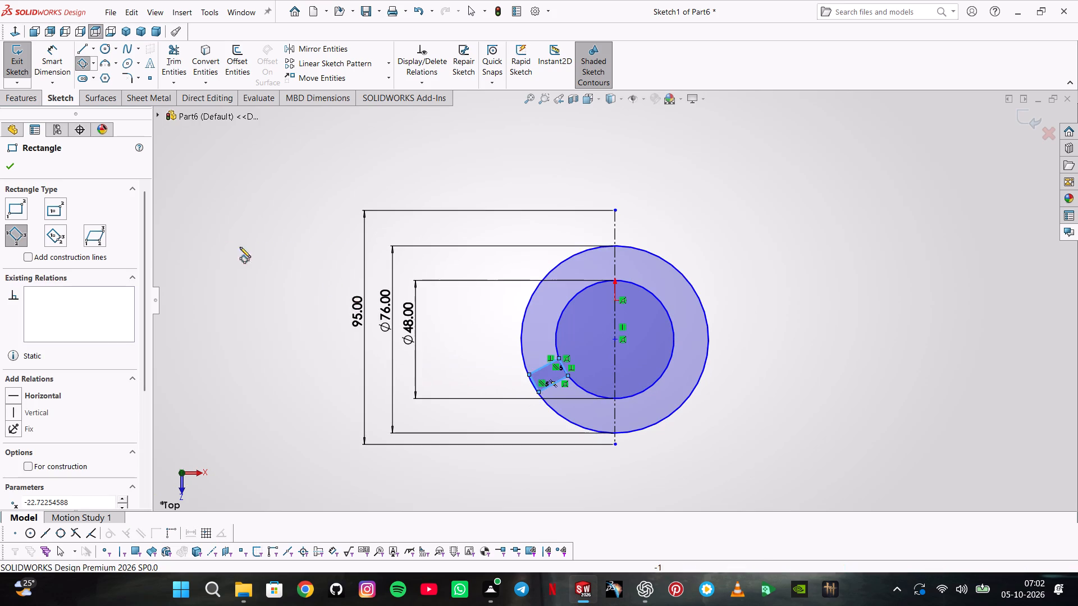
Sketch an angled construction centerline about 46 mm long from the circles' center down-left through the tilted rectangle.
{"action": "left_click", "coordinate": [50, 59]}
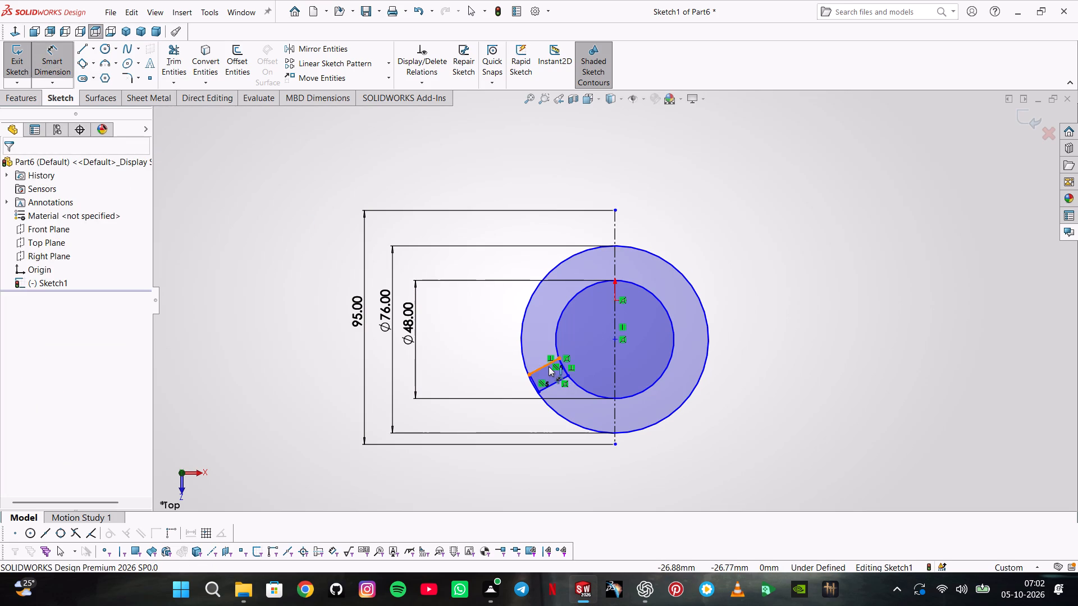
{"action": "key", "text": "grave"}
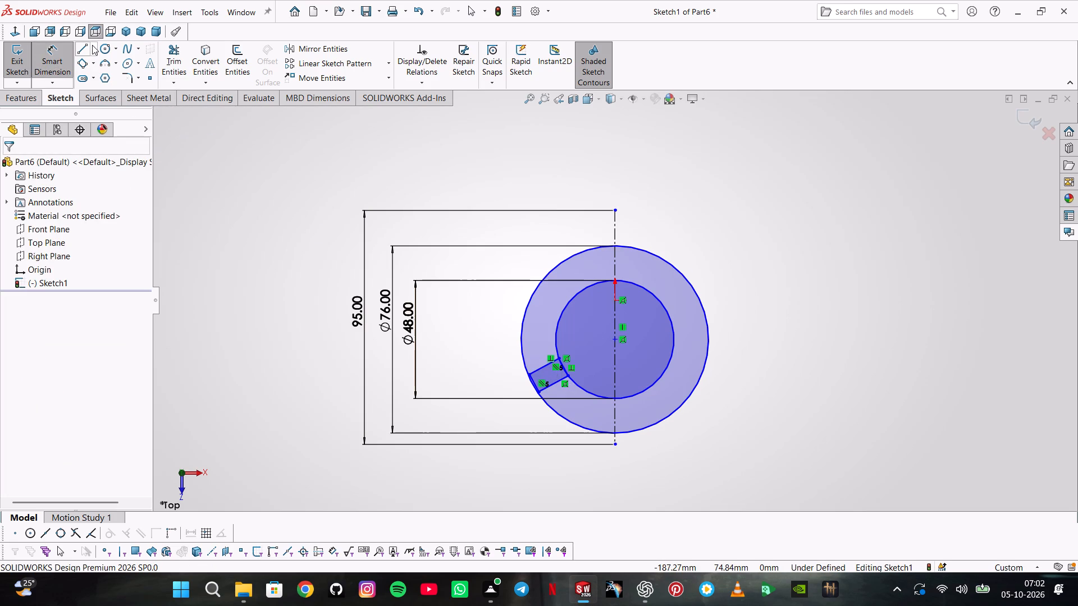
{"action": "left_click", "coordinate": [92, 44]}
{"action": "left_click", "coordinate": [97, 75]}
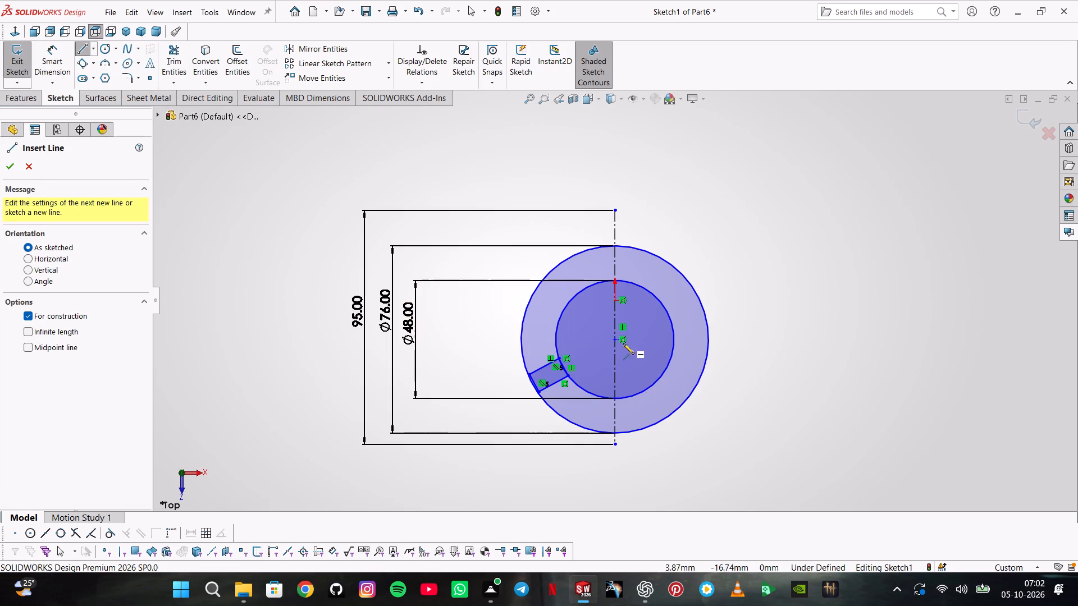
{"action": "left_click", "coordinate": [617, 342]}
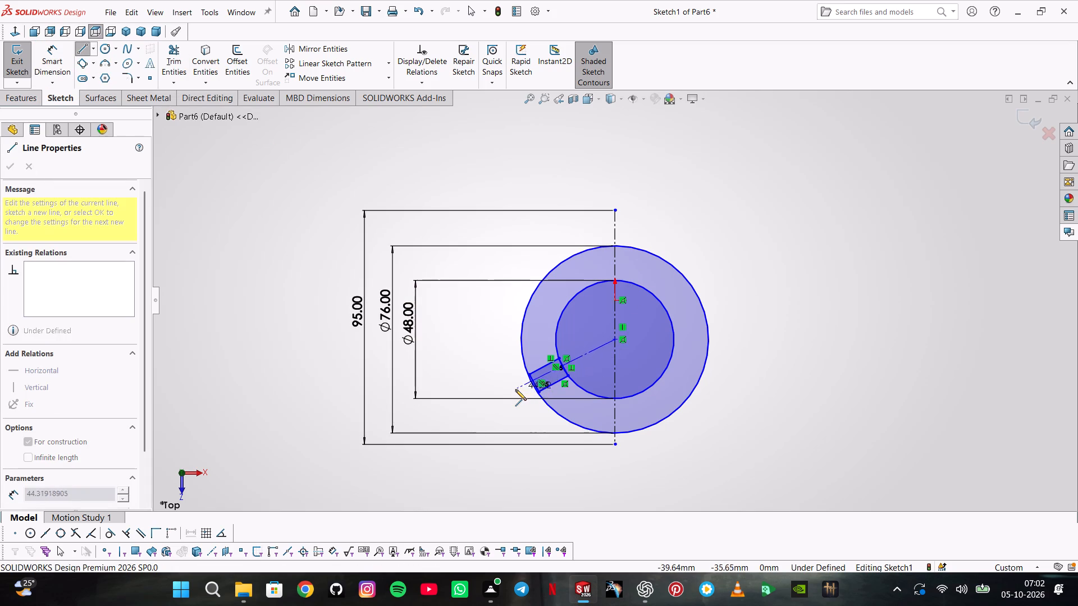
{"action": "left_click", "coordinate": [514, 390]}
{"action": "double_click", "coordinate": [508, 373]}
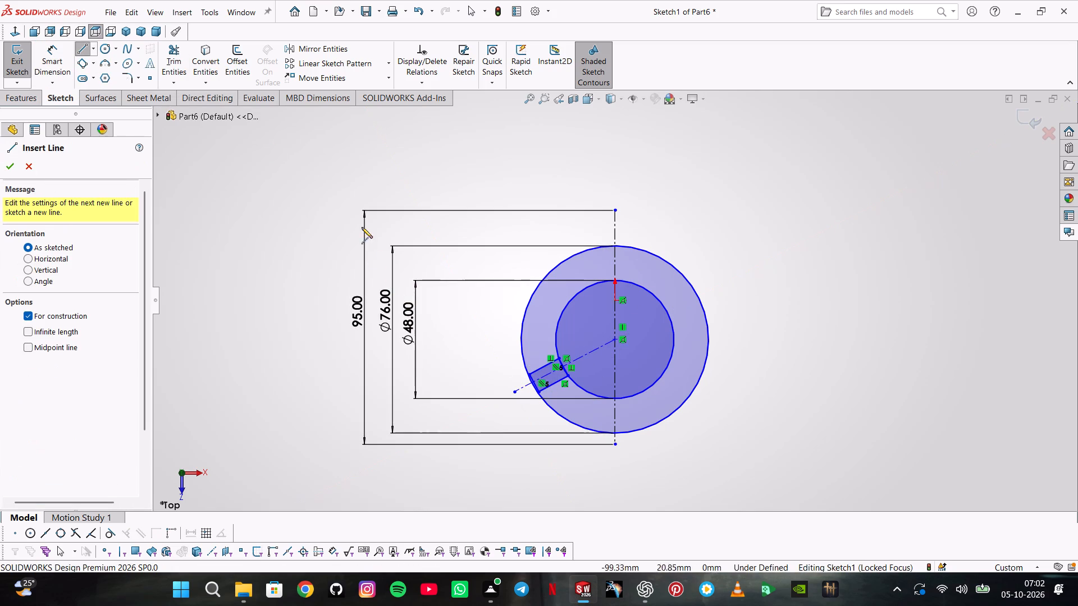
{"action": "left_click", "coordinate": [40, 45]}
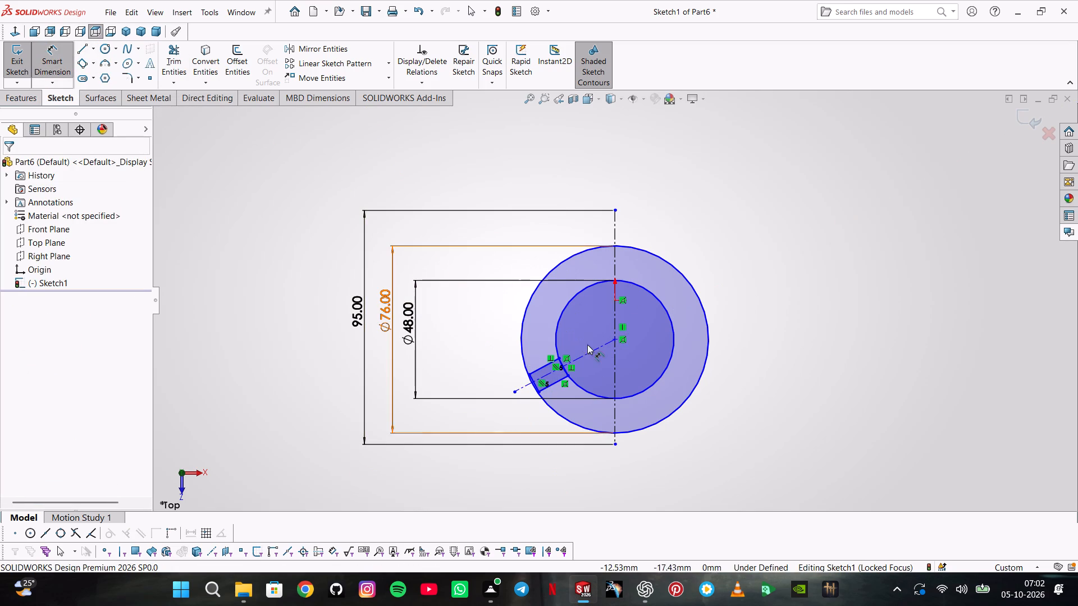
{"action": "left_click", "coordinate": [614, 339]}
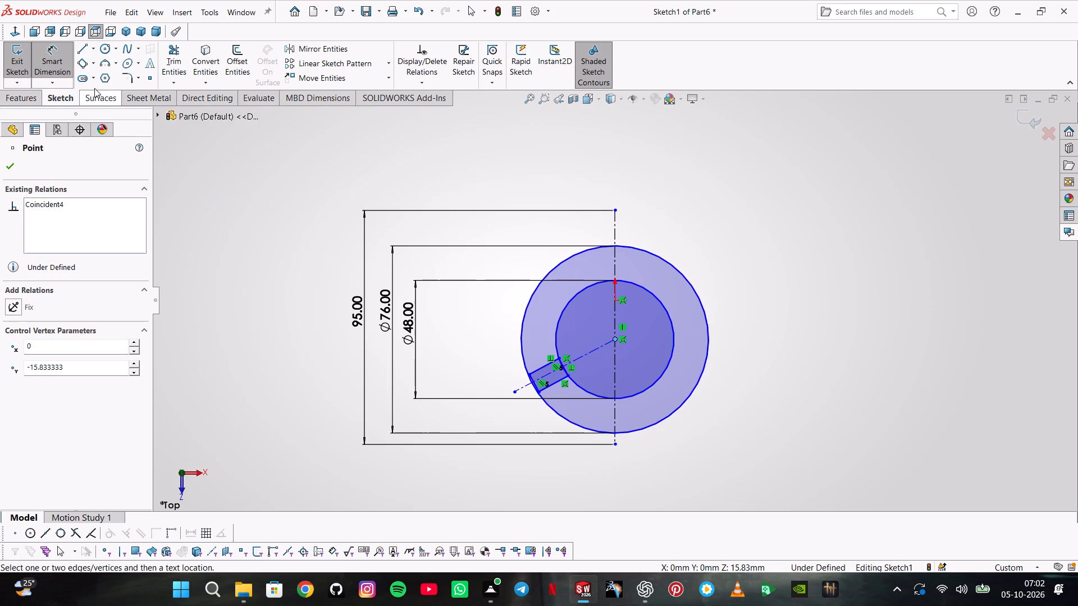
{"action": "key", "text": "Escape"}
Sketch a horizontal construction centerline about 47 mm long from the circles' center leftward past the outer circle.
{"action": "left_click", "coordinate": [95, 49]}
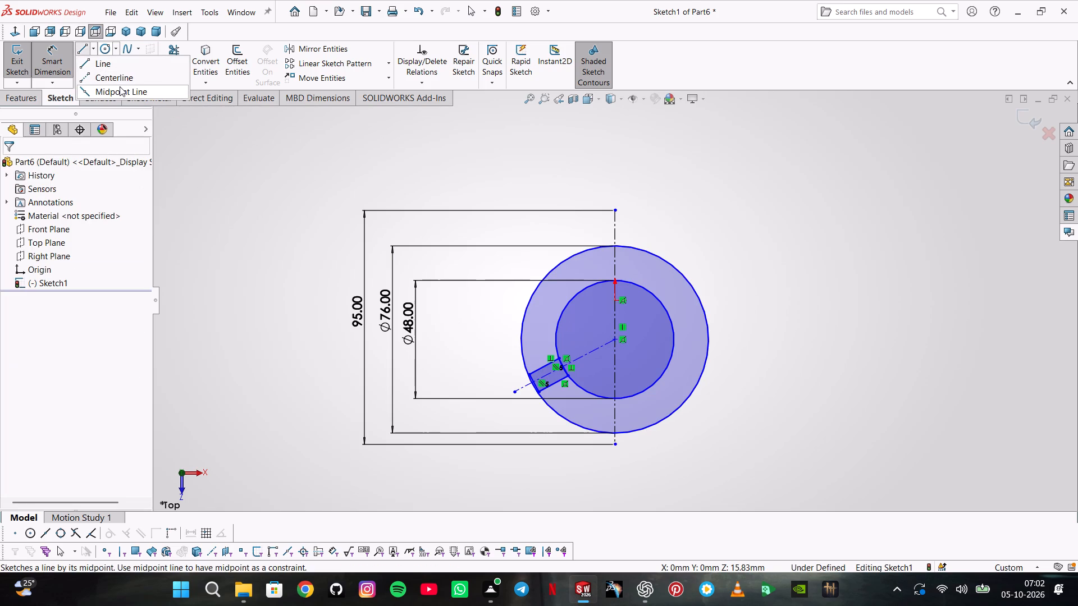
{"action": "left_click", "coordinate": [120, 81]}
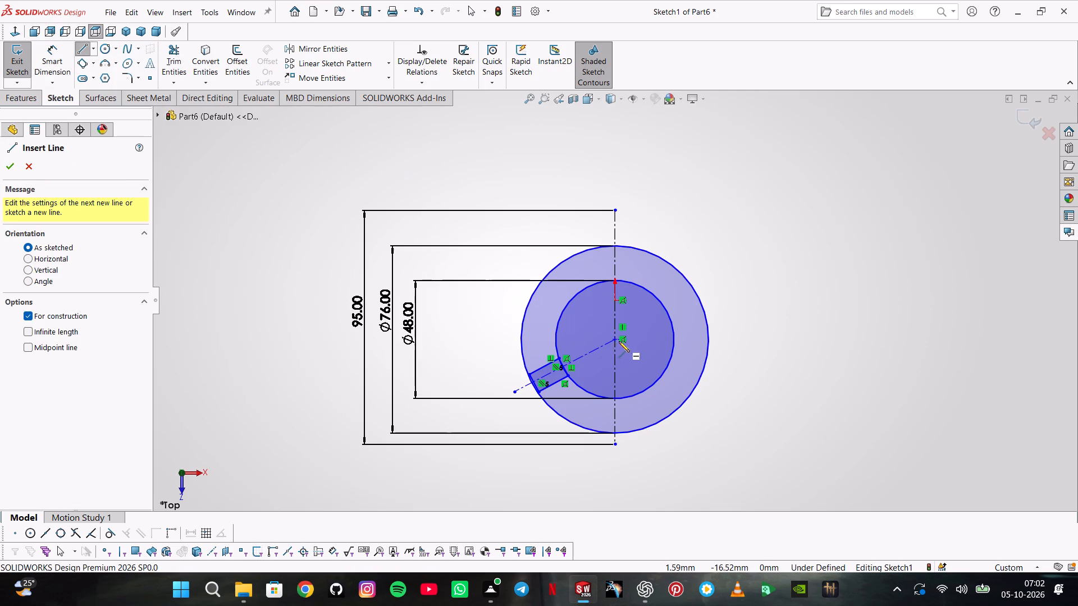
{"action": "left_click", "coordinate": [618, 341]}
{"action": "left_click", "coordinate": [499, 340]}
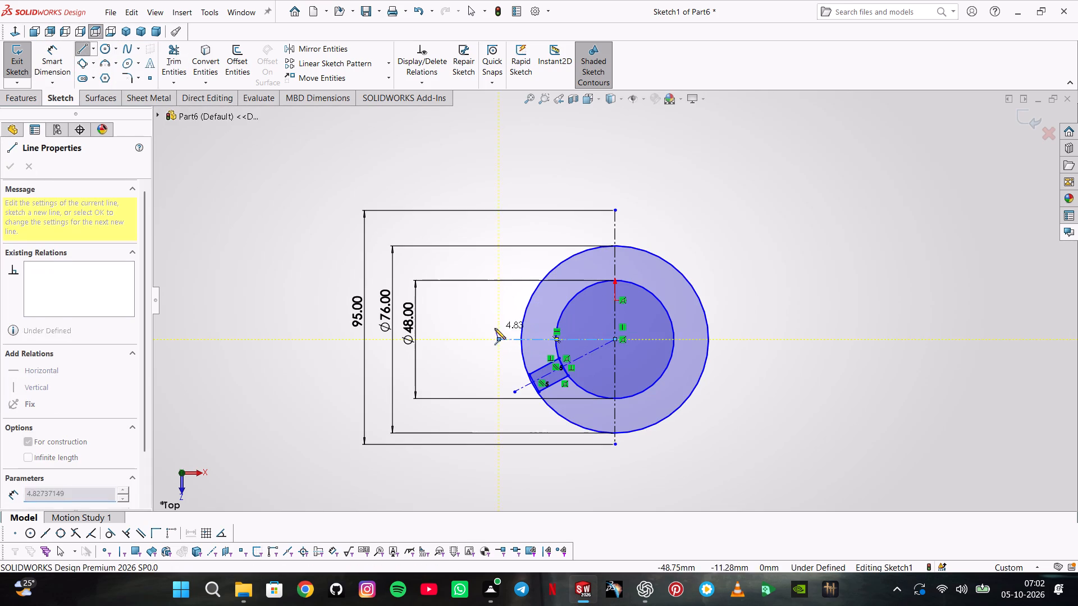
{"action": "double_click", "coordinate": [495, 325]}
Dimension the angle between the horizontal and angled centerlines as 25°.
{"action": "left_click", "coordinate": [63, 52]}
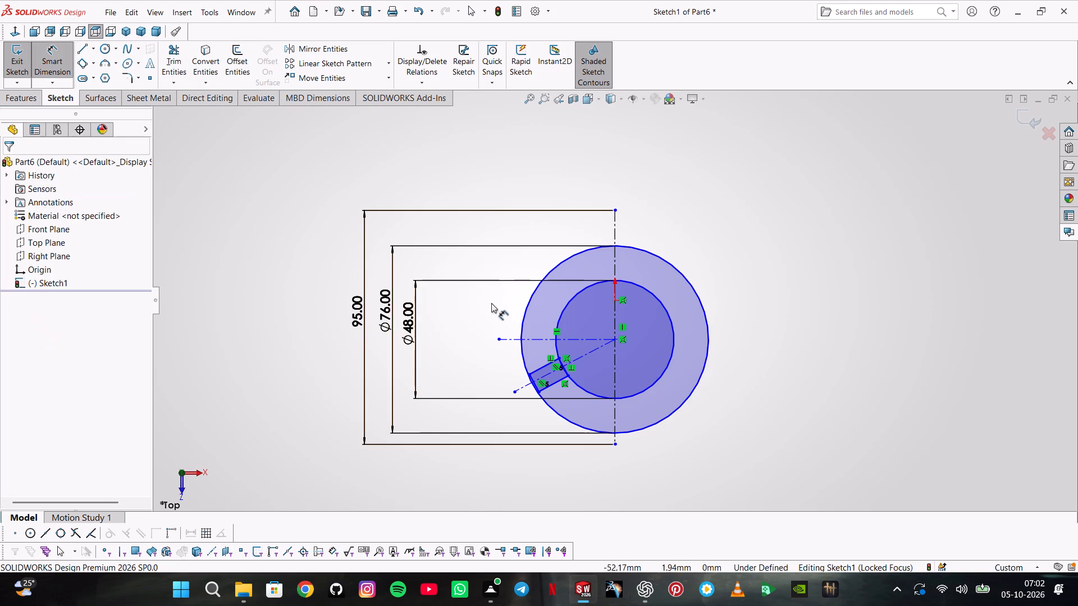
{"action": "left_click", "coordinate": [521, 339]}
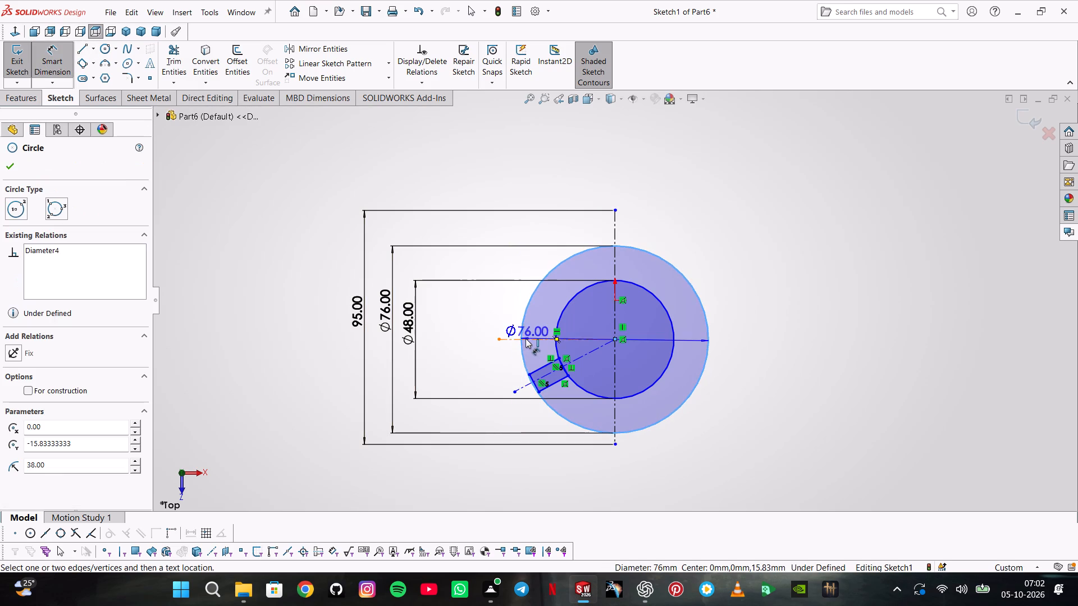
{"action": "key", "text": "Escape"}
{"action": "left_click", "coordinate": [544, 338]}
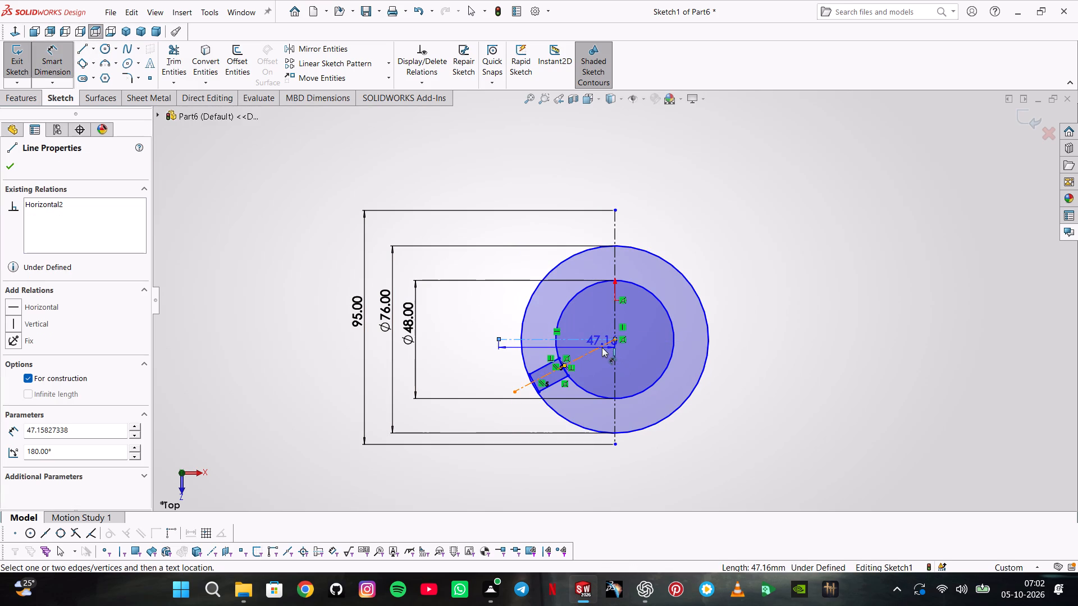
{"action": "left_click", "coordinate": [602, 347]}
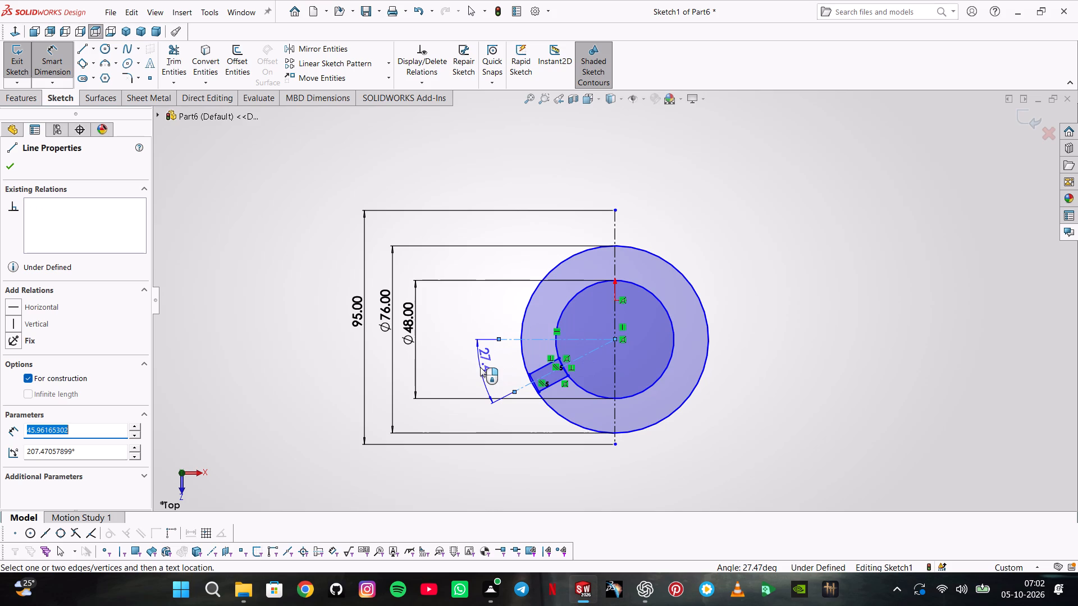
{"action": "left_click", "coordinate": [480, 367]}
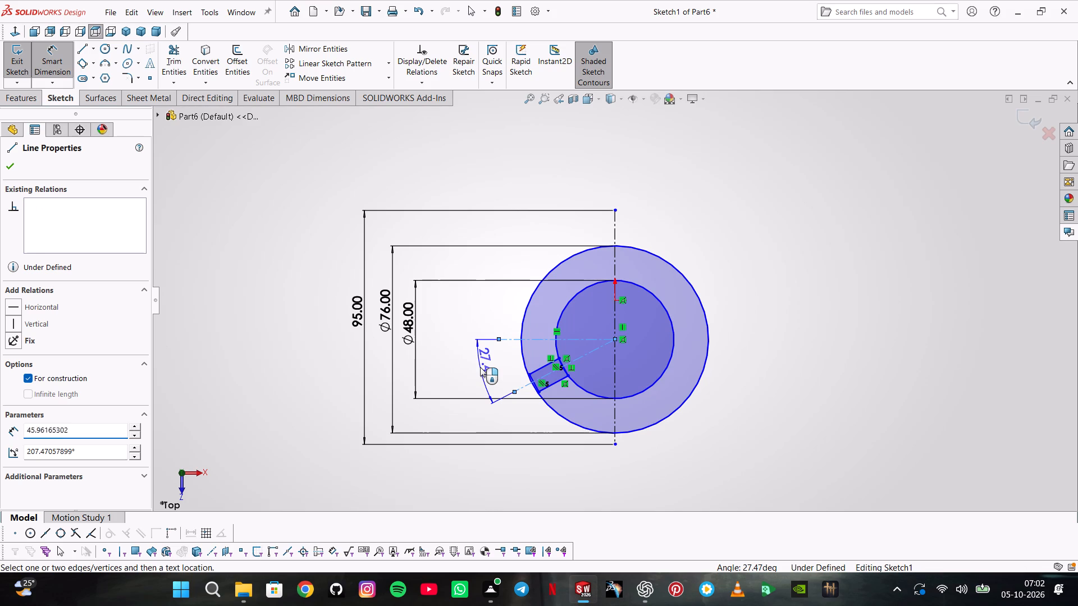
{"action": "type", "text": "25"}
{"action": "key", "text": "Return"}
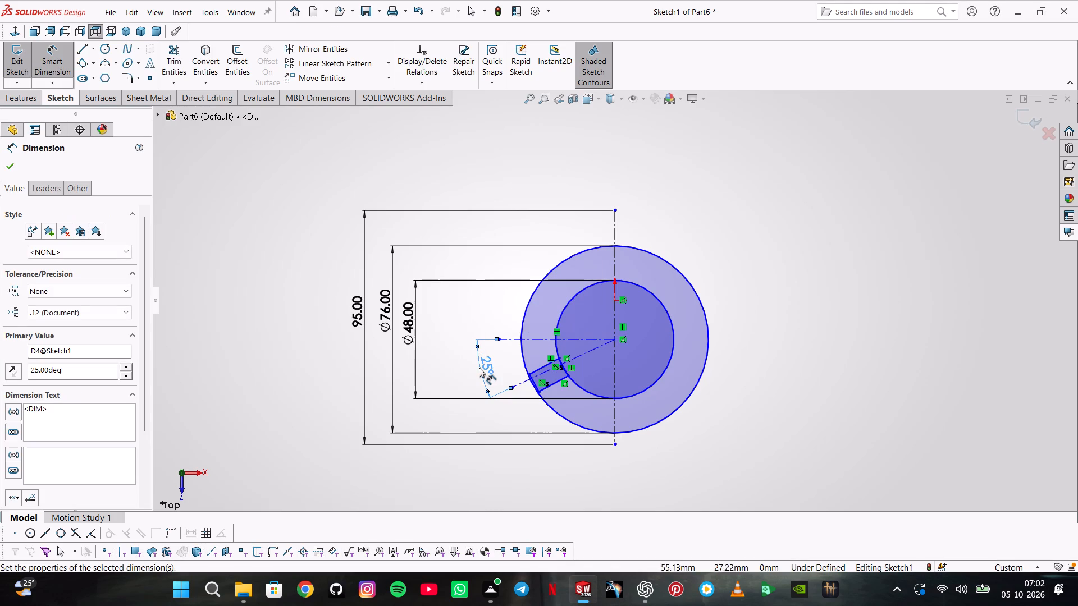
{"action": "scroll", "coordinate": [579, 368], "scroll_direction": "down", "scroll_amount": 4}
{"action": "key", "text": "Escape"}
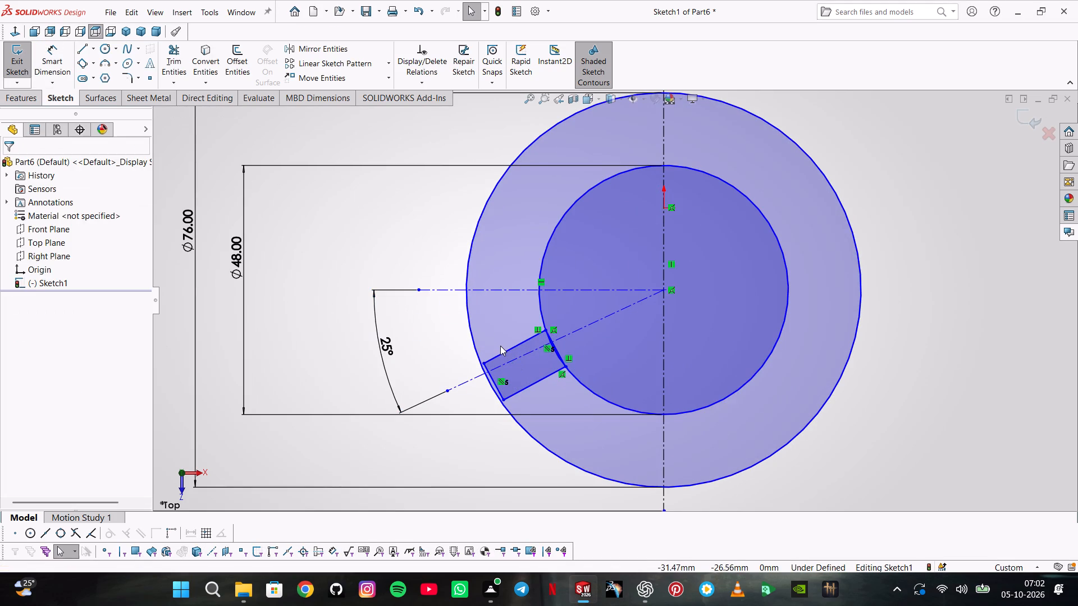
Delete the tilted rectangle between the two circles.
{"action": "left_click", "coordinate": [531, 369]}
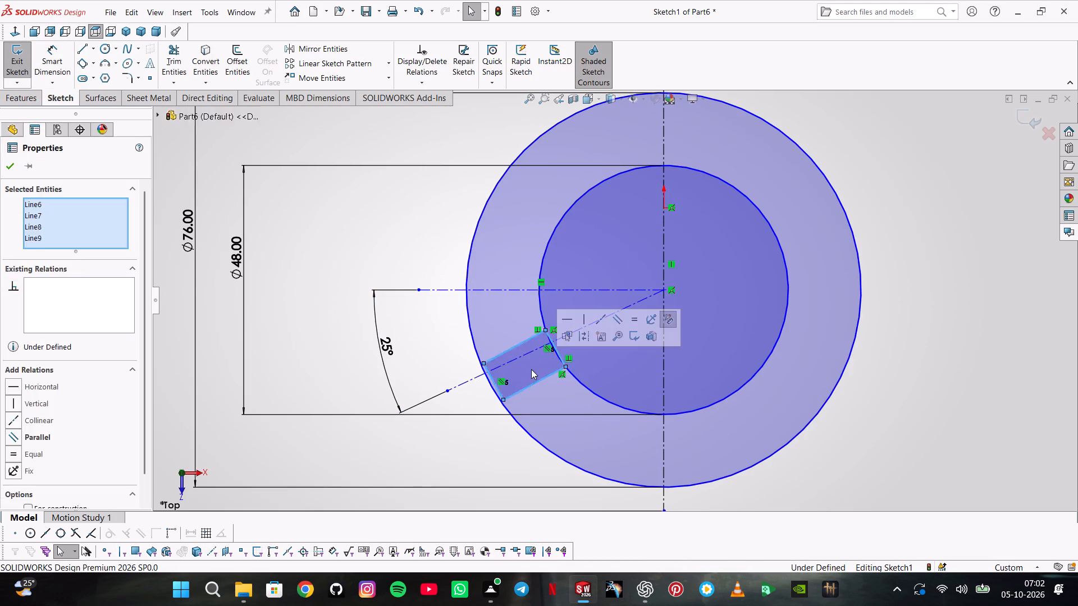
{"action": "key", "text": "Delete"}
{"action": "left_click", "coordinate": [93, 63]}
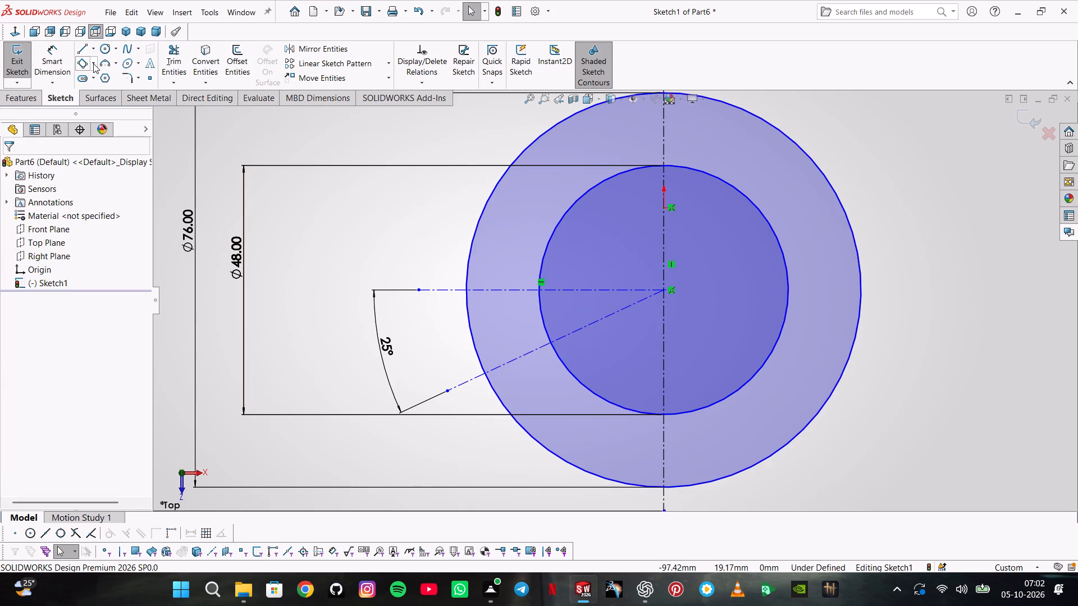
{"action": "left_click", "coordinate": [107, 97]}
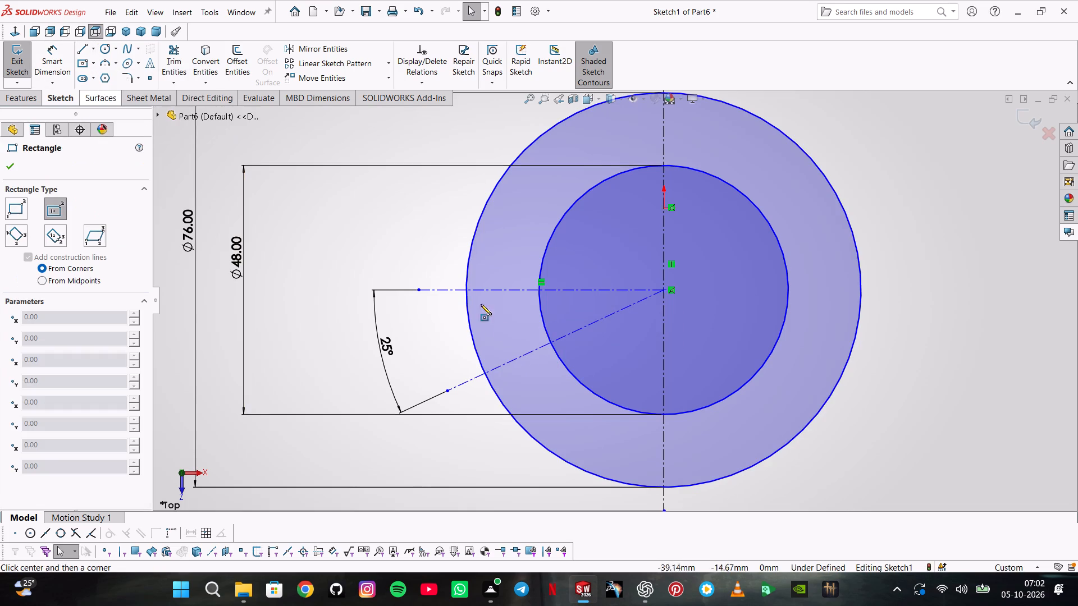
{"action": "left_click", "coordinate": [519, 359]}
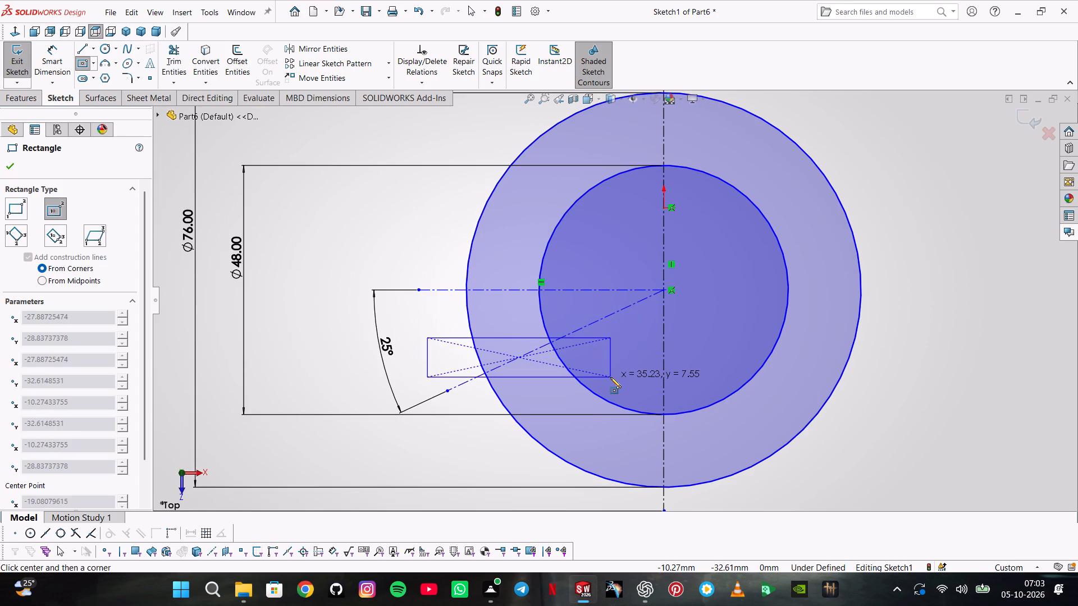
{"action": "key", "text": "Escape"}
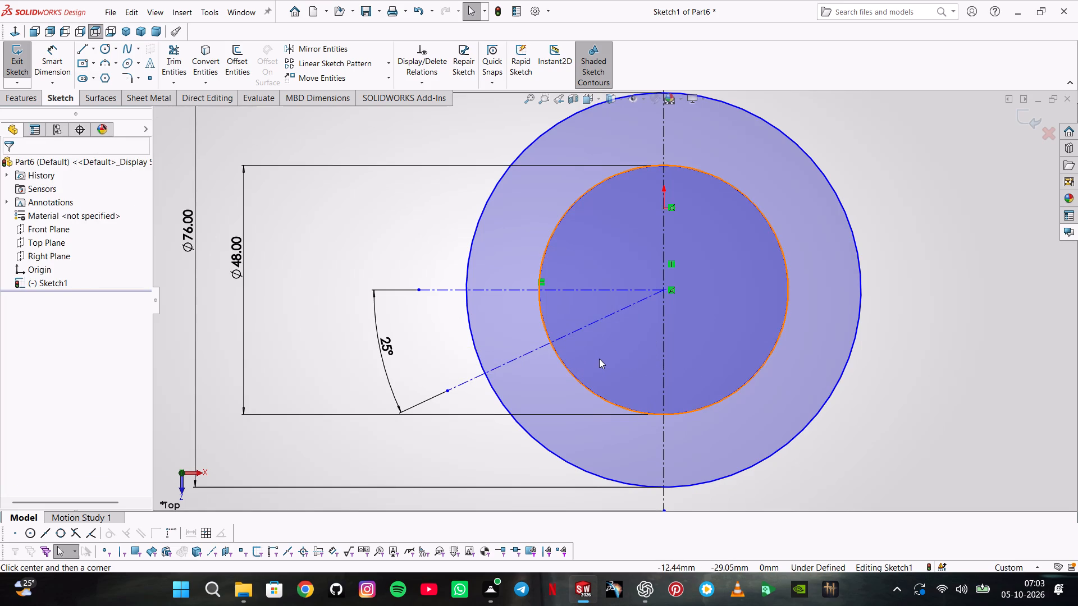
Sketch a 3 Point Corner Rectangle about 16 by 8 mm across the angled centerline, from the inner circle to just past the outer circle.
{"action": "left_click", "coordinate": [95, 60]}
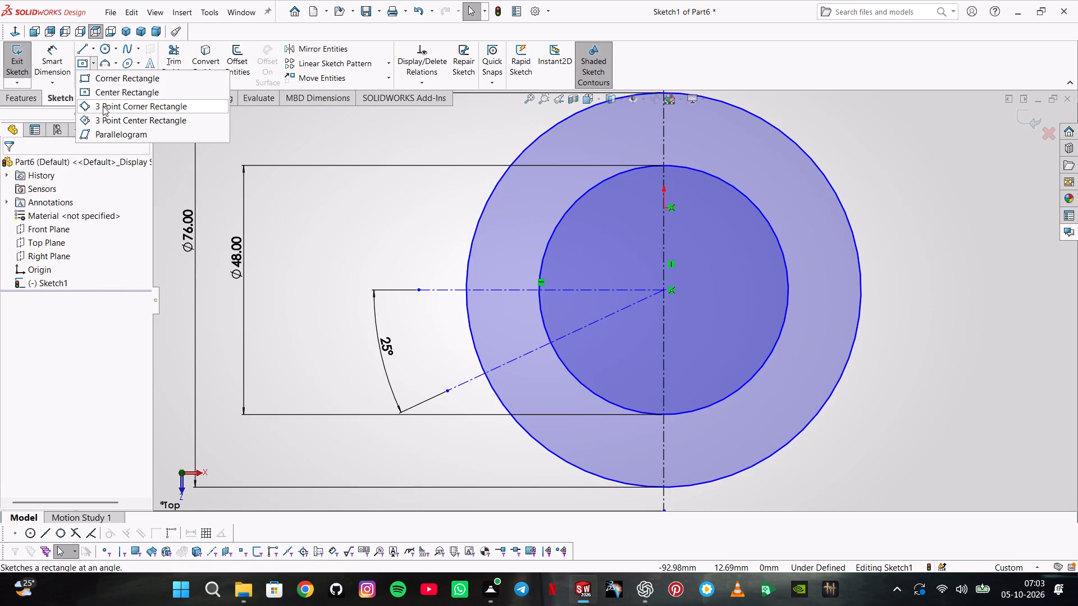
{"action": "left_click", "coordinate": [103, 107]}
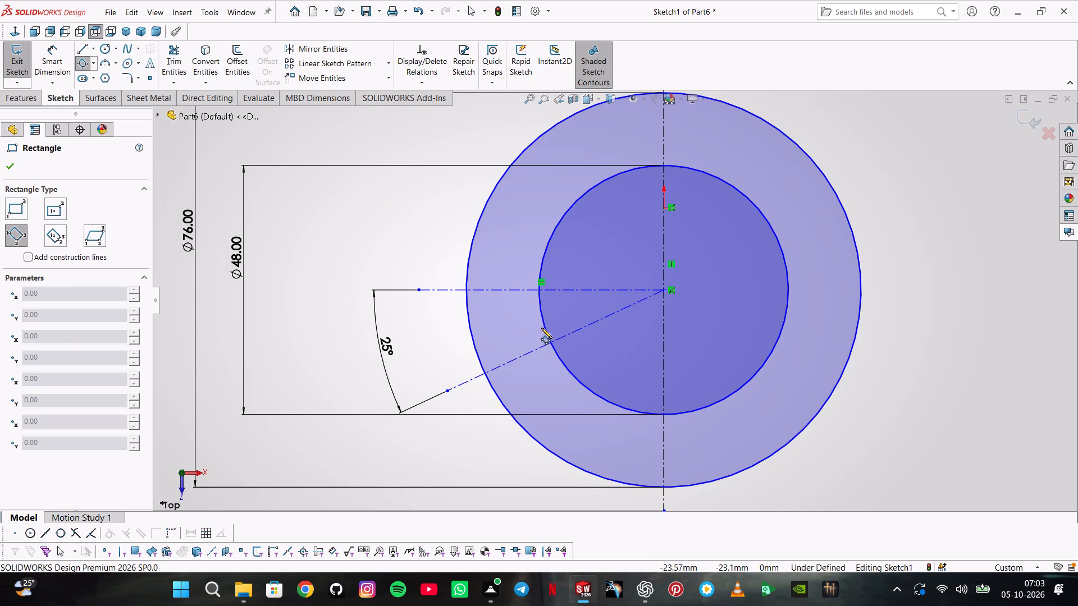
{"action": "left_click", "coordinate": [545, 326]}
{"action": "left_click", "coordinate": [564, 364]}
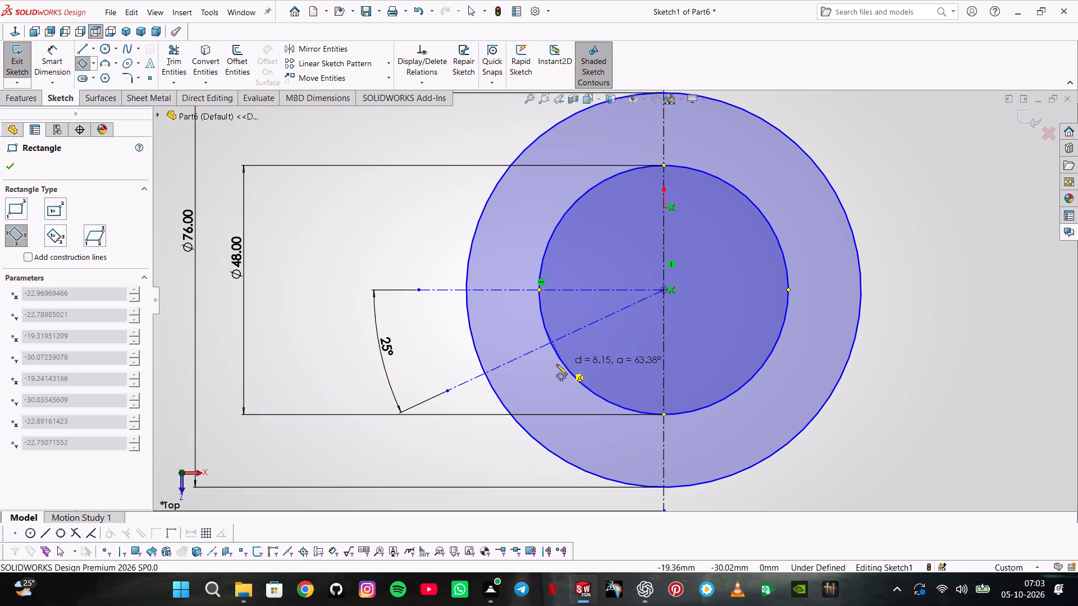
{"action": "left_click", "coordinate": [484, 394]}
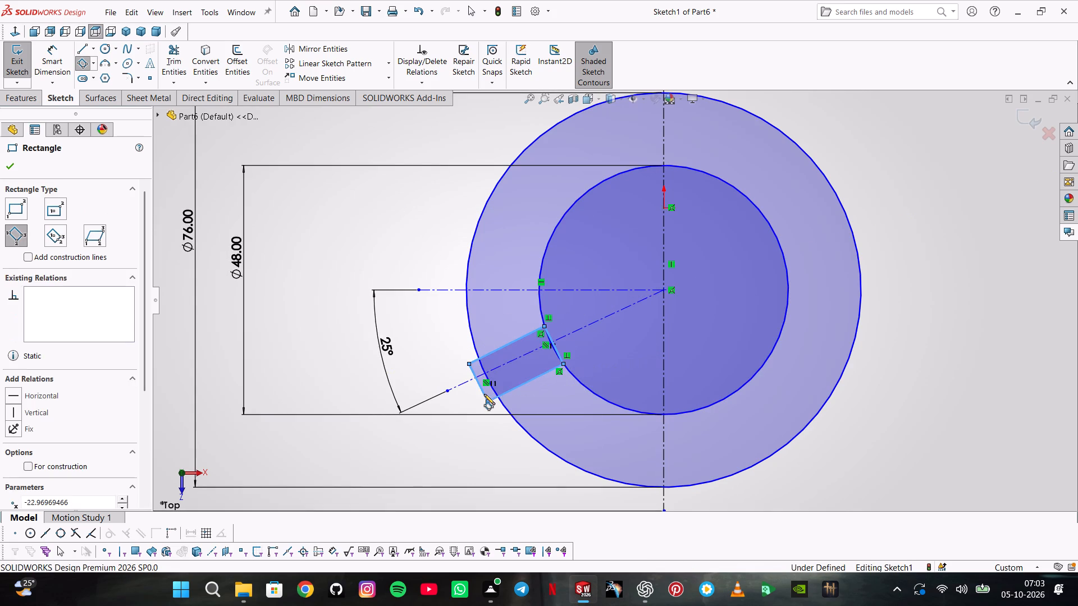
{"action": "key", "text": "Escape"}
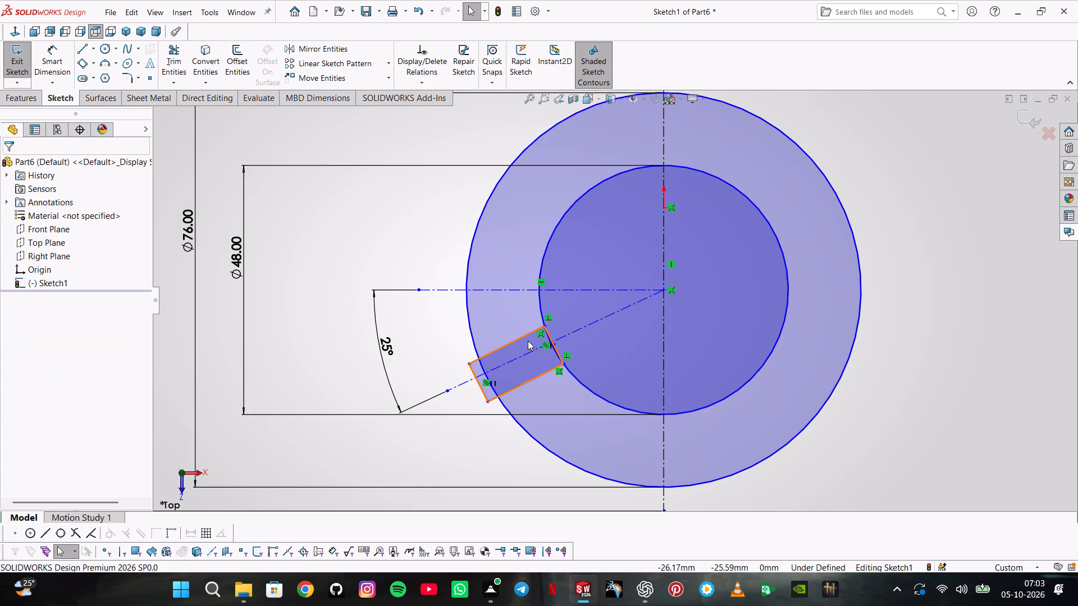
Make the rectangle's upper long side parallel to the angled centerline.
{"action": "left_click", "coordinate": [528, 341]}
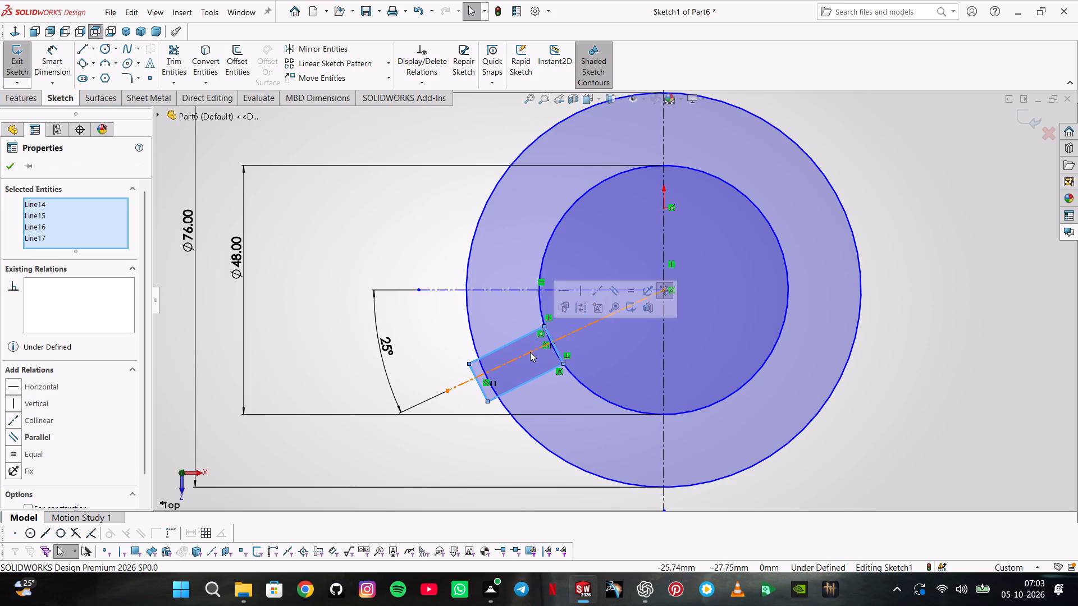
{"action": "key", "text": "Escape"}
{"action": "key", "text": "Escape"}
{"action": "key", "text": "Escape"}
{"action": "left_click", "coordinate": [519, 338]}
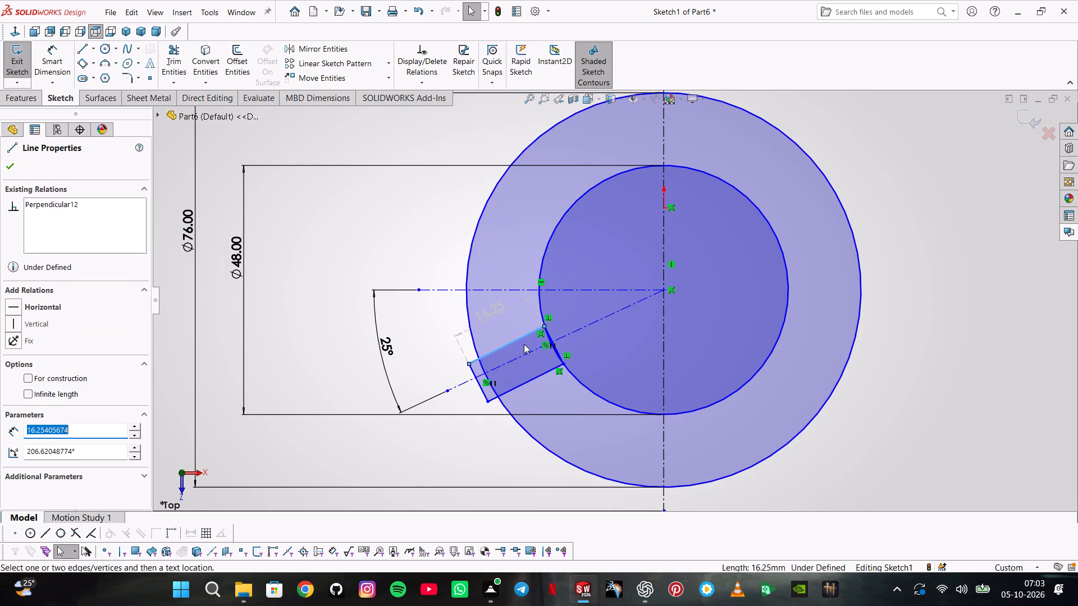
{"action": "left_click", "coordinate": [528, 351], "text": "ctrl"}
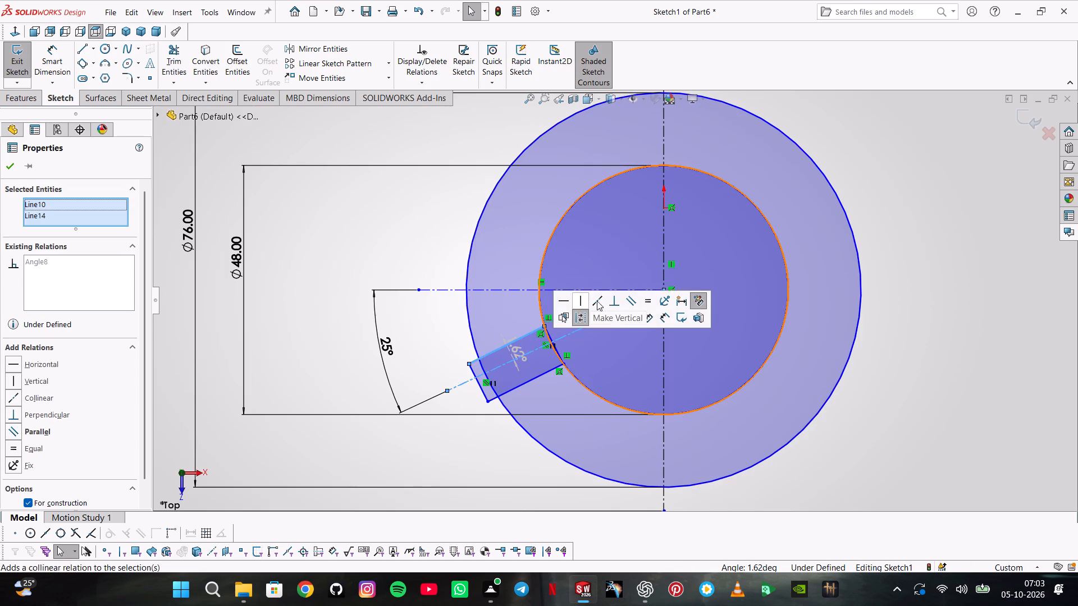
{"action": "left_click", "coordinate": [637, 294]}
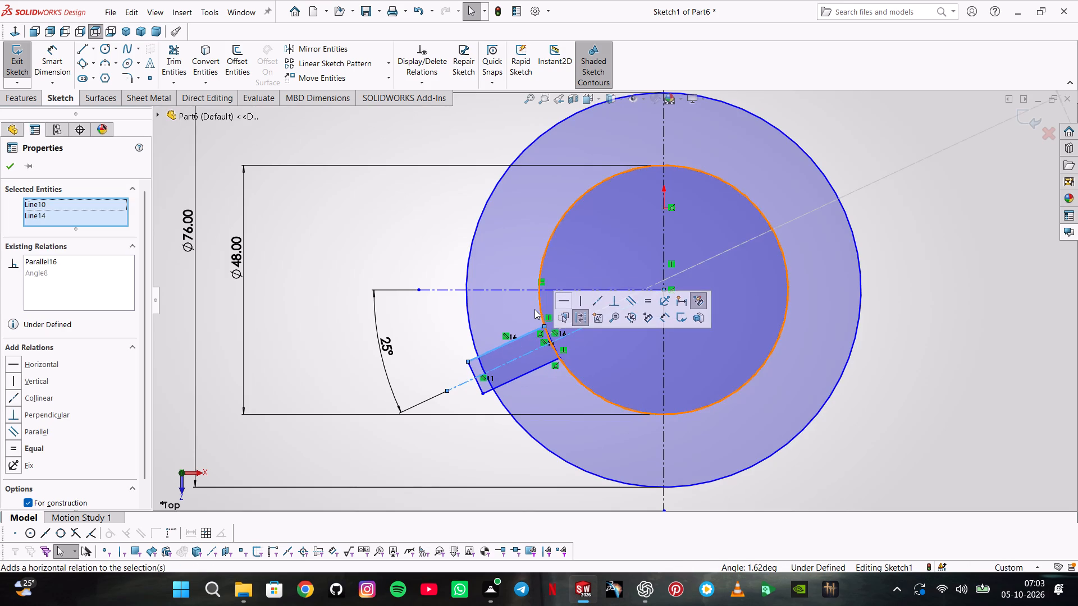
{"action": "key", "text": "Escape"}
Select the midpoints of the rectangle's two short sides for a sketch relation.
{"action": "scroll", "coordinate": [532, 338], "scroll_direction": "down", "scroll_amount": 7}
{"action": "key", "text": "Escape"}
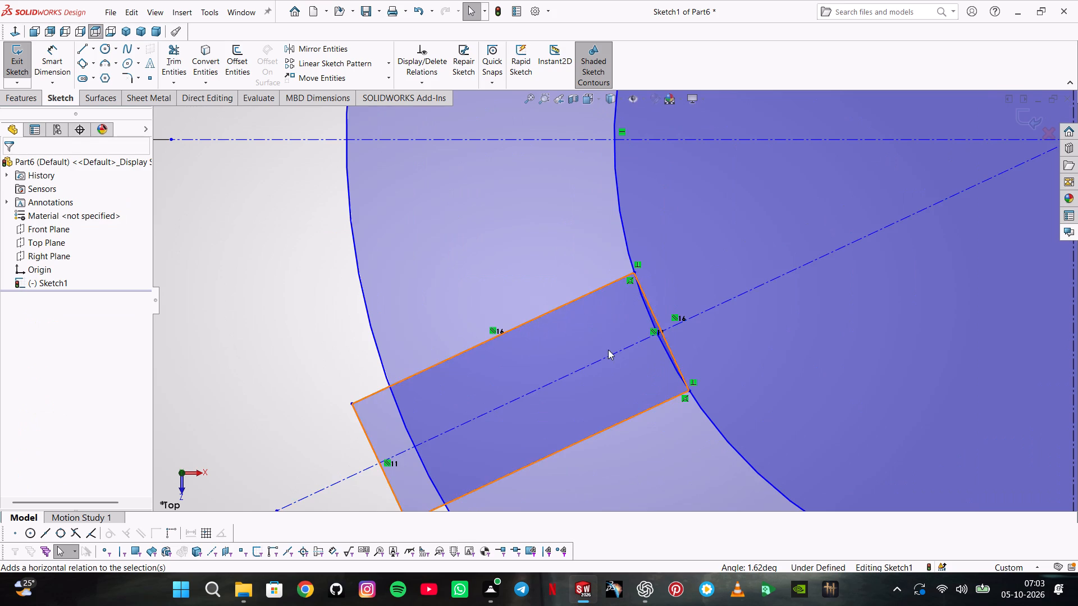
{"action": "left_click", "coordinate": [661, 329], "text": "ctrl"}
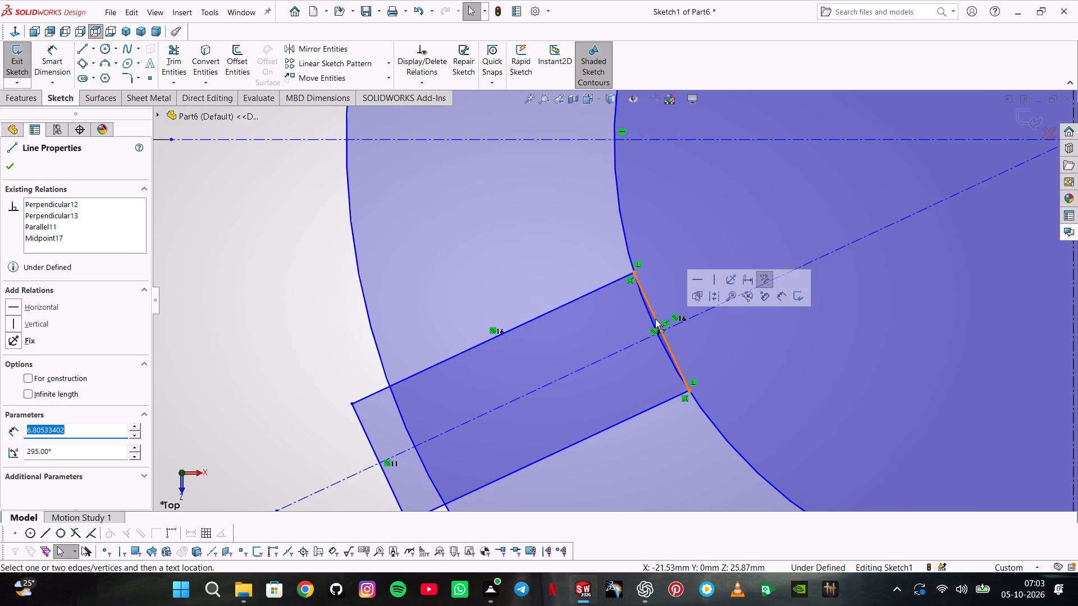
{"action": "left_click", "coordinate": [379, 461], "text": "ctrl"}
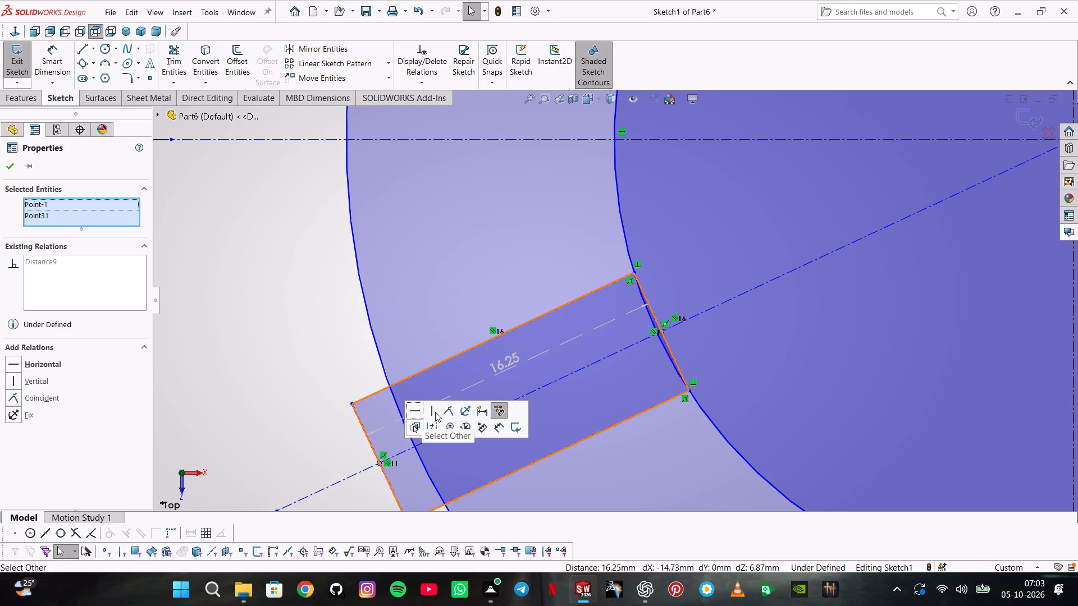
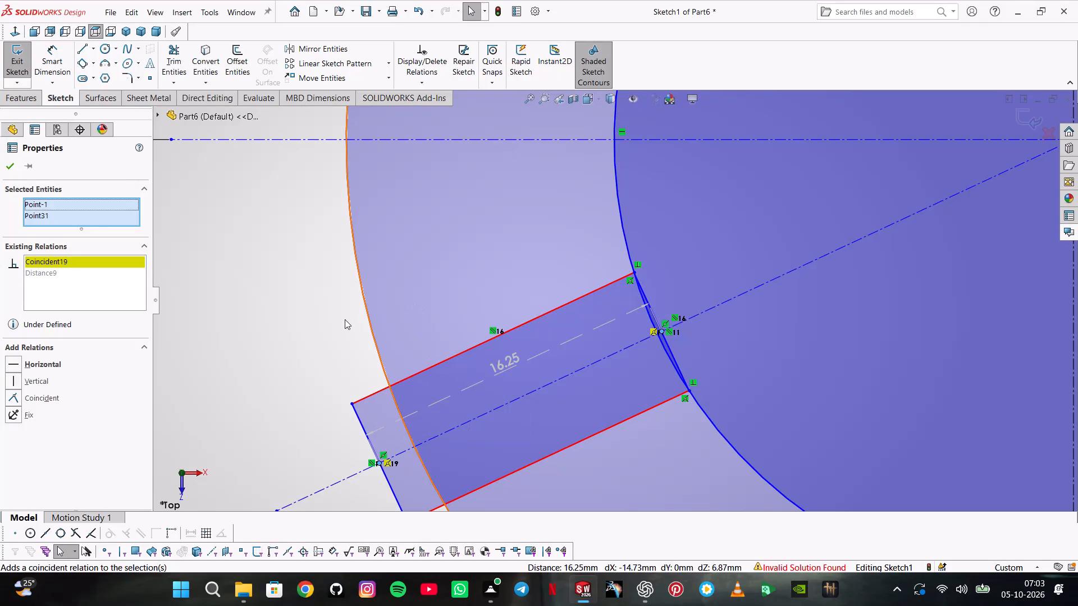
Undo the coincident relation applied to the midpoints of the rectangle's two short sides.
{"action": "key", "text": "ctrl+z"}
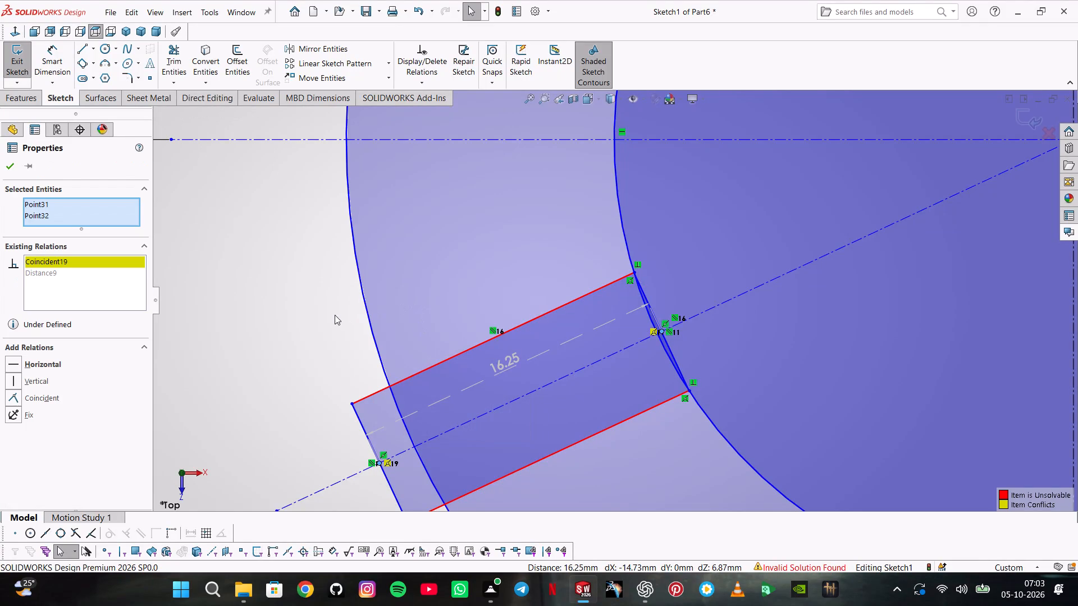
{"action": "key", "text": "ctrl+z"}
{"action": "key", "text": "Escape"}
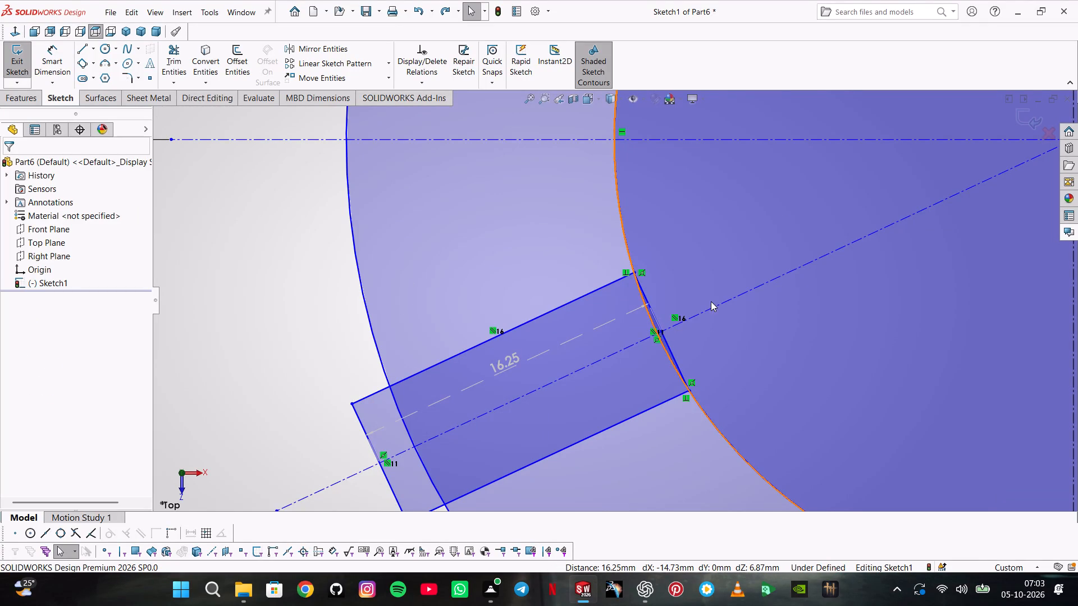
Make the midpoint of the rectangle's outer short side coincident with the angled centerline.
{"action": "left_click", "coordinate": [709, 309]}
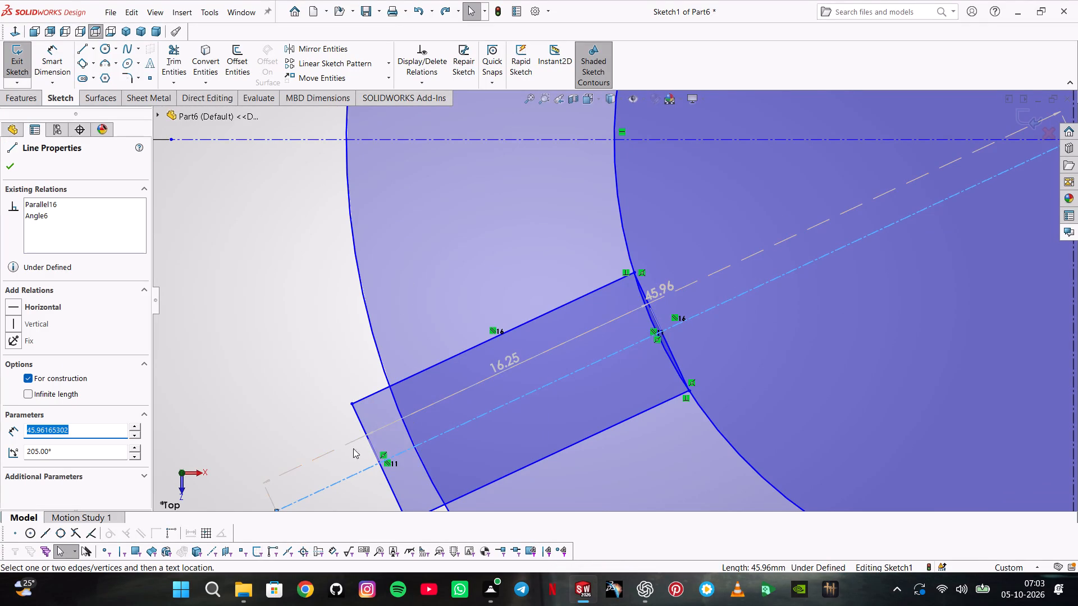
{"action": "left_click", "coordinate": [378, 461], "text": "ctrl"}
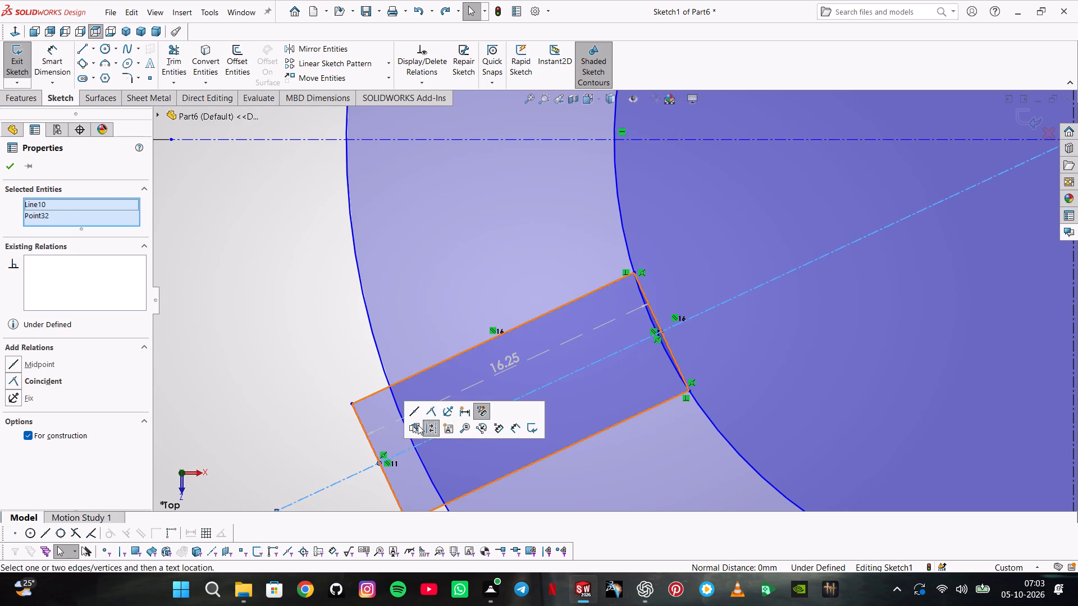
{"action": "left_click", "coordinate": [431, 410]}
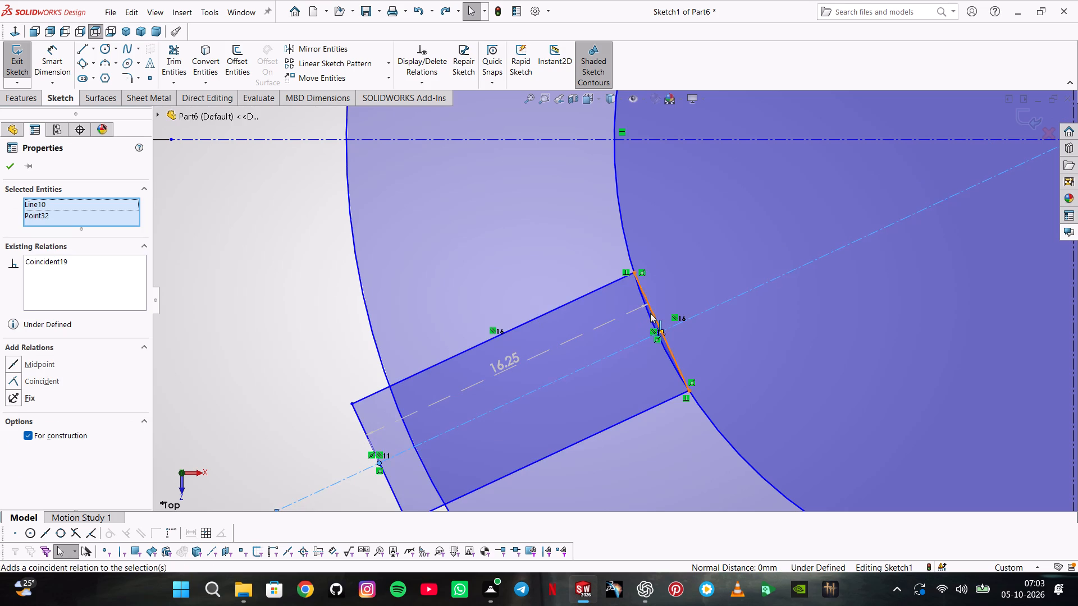
{"action": "left_click", "coordinate": [12, 158]}
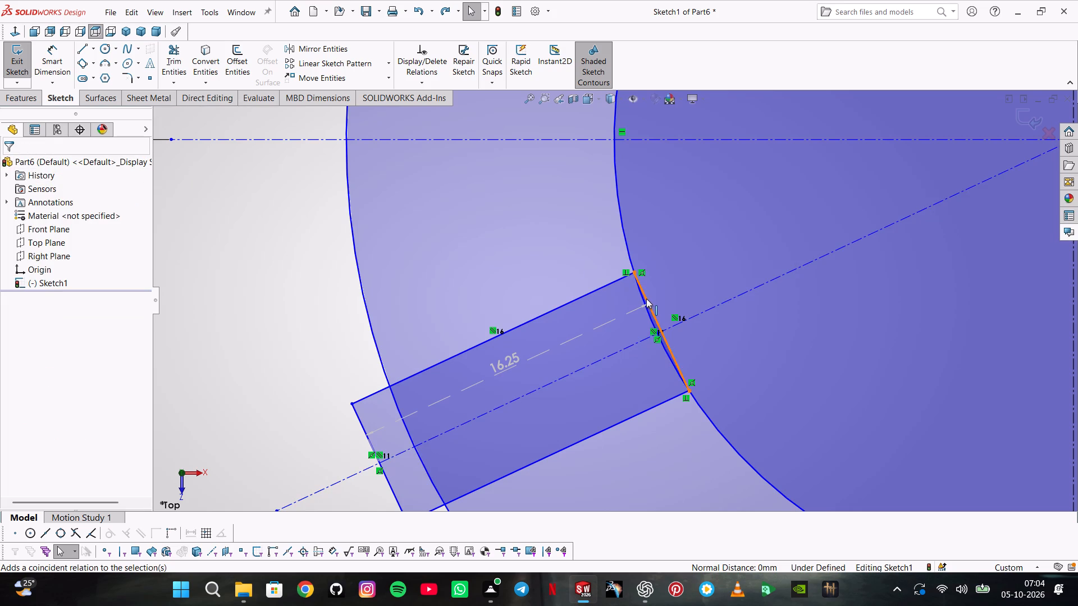
Trim away both short sides of the rectangle and the ends of its long sides that extend beyond the outer circle.
{"action": "left_click", "coordinate": [177, 52]}
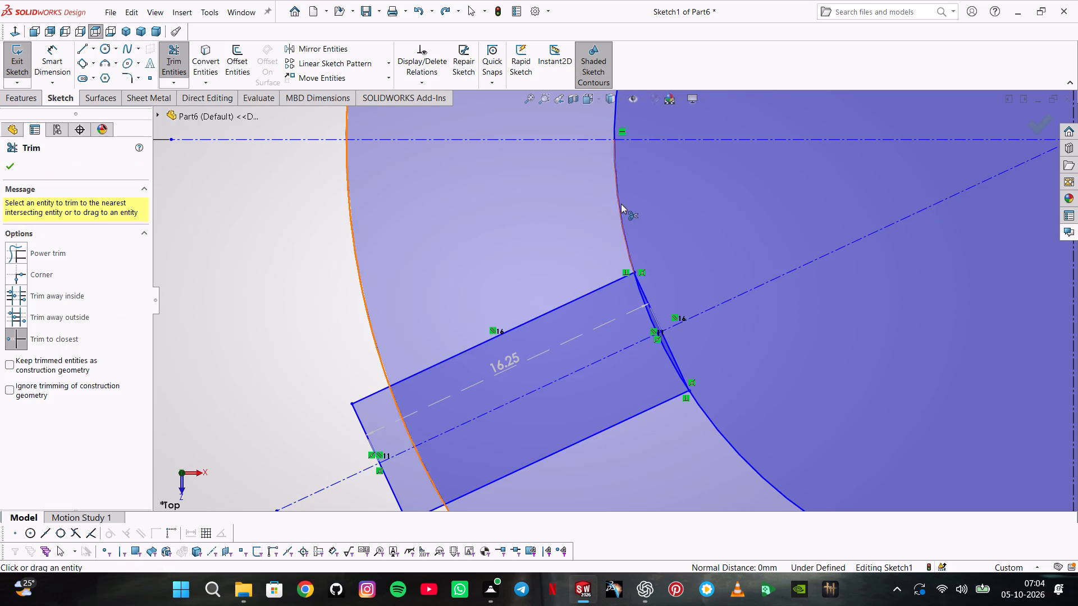
{"action": "left_click", "coordinate": [644, 296]}
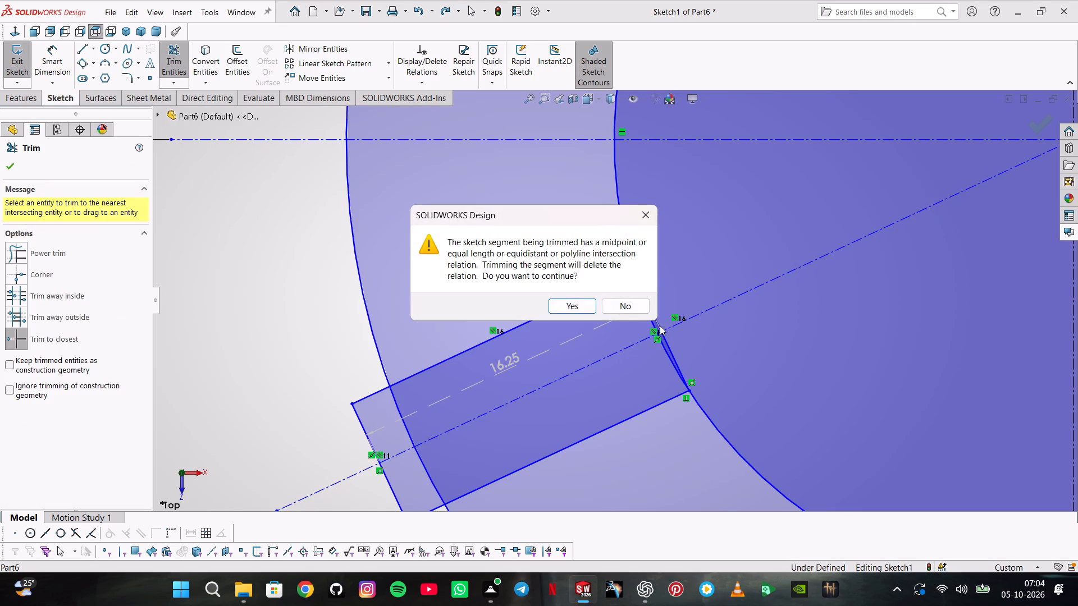
{"action": "left_click", "coordinate": [592, 306]}
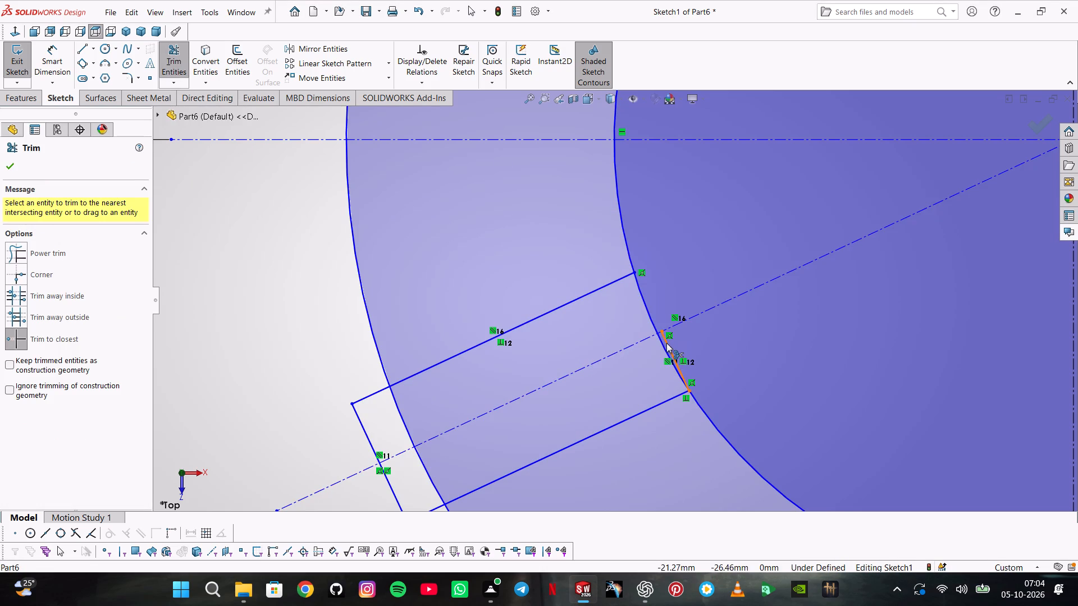
{"action": "left_click", "coordinate": [666, 343]}
{"action": "left_click", "coordinate": [368, 396]}
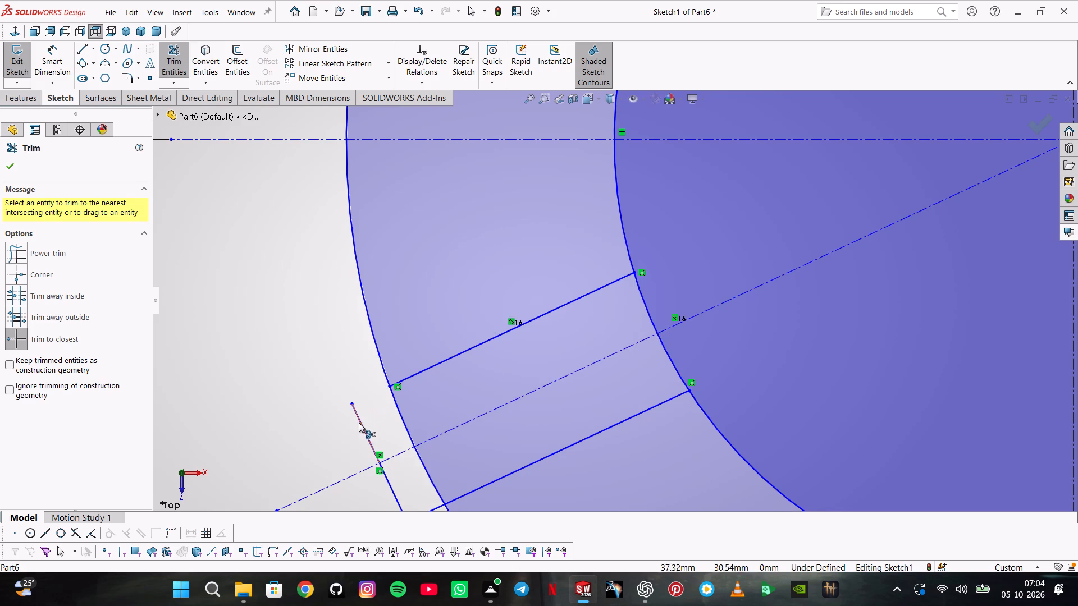
{"action": "left_click", "coordinate": [359, 423]}
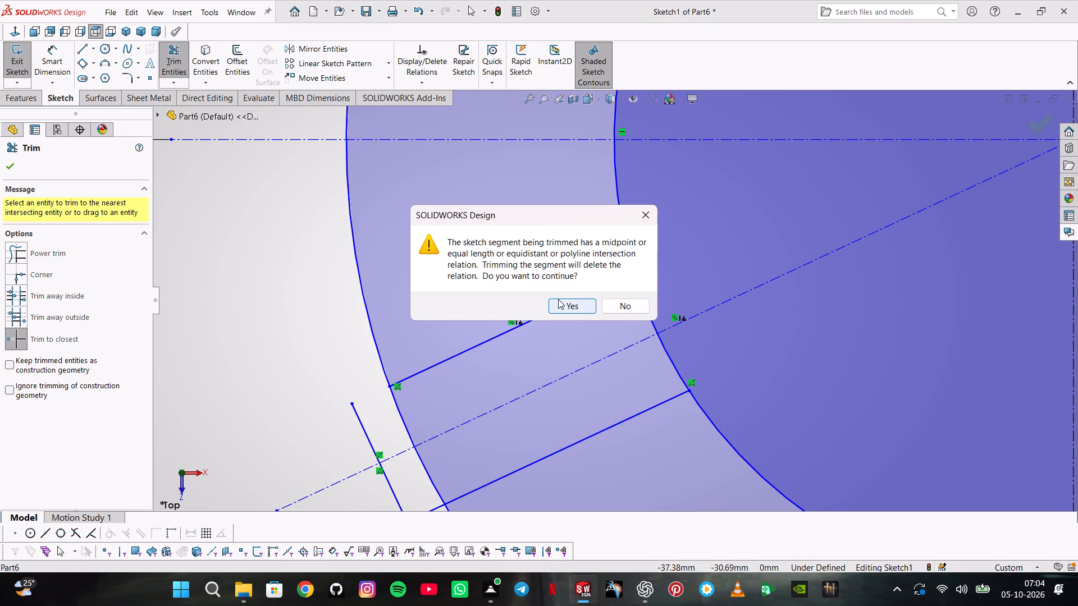
{"action": "left_click", "coordinate": [559, 299]}
{"action": "scroll", "coordinate": [423, 482], "scroll_direction": "up", "scroll_amount": 2}
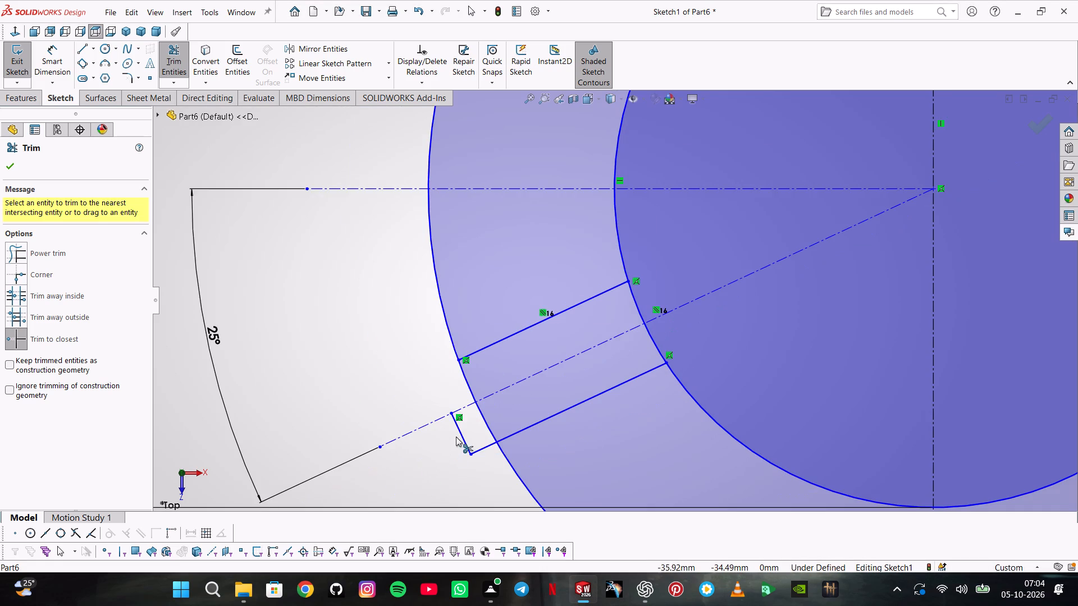
{"action": "left_click", "coordinate": [462, 433]}
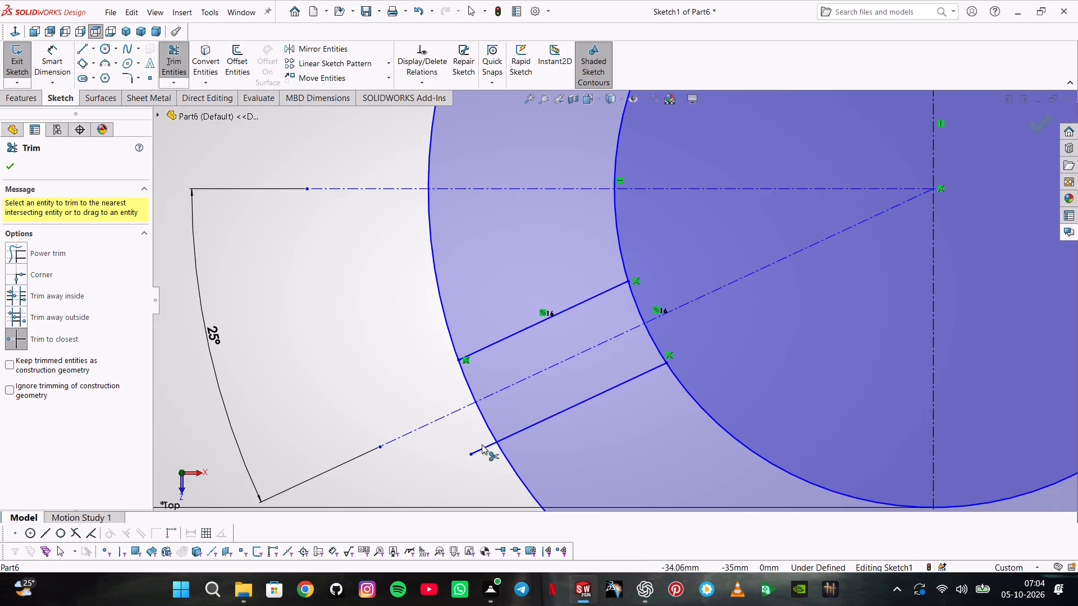
{"action": "left_click", "coordinate": [487, 449]}
{"action": "left_click", "coordinate": [7, 162]}
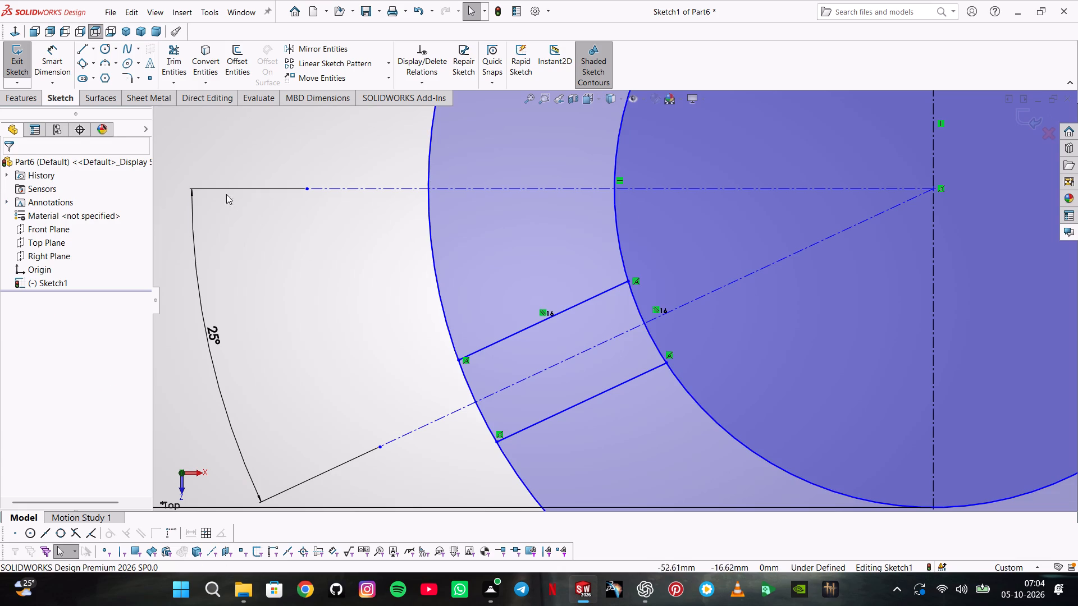
Trim the inner and outer circle arcs between the two slanted lines to open a slot through the ring.
{"action": "left_click", "coordinate": [185, 61]}
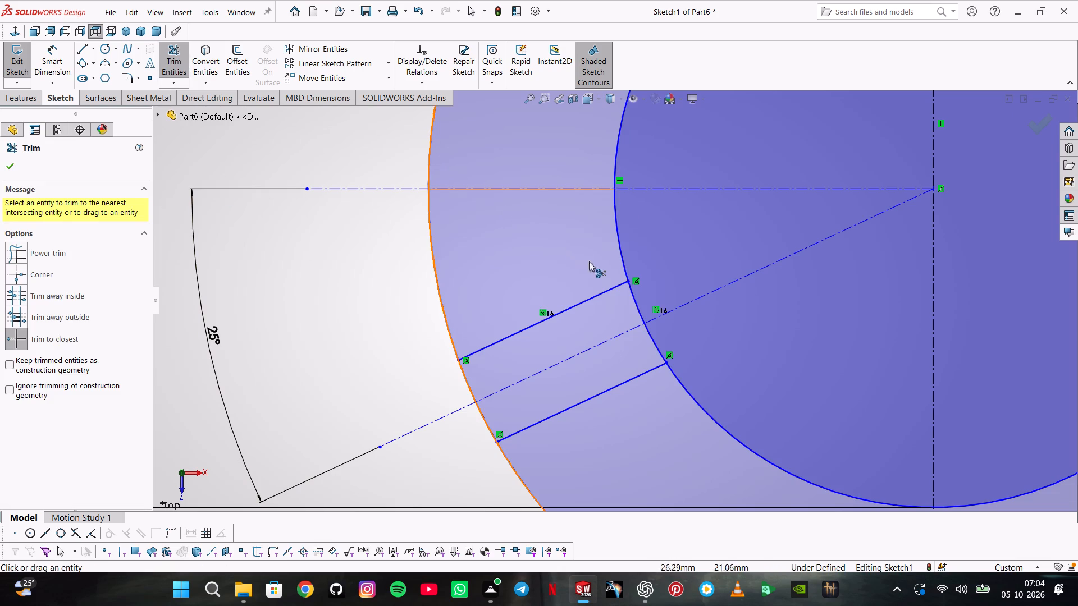
{"action": "left_click", "coordinate": [642, 305]}
{"action": "left_click", "coordinate": [638, 312]}
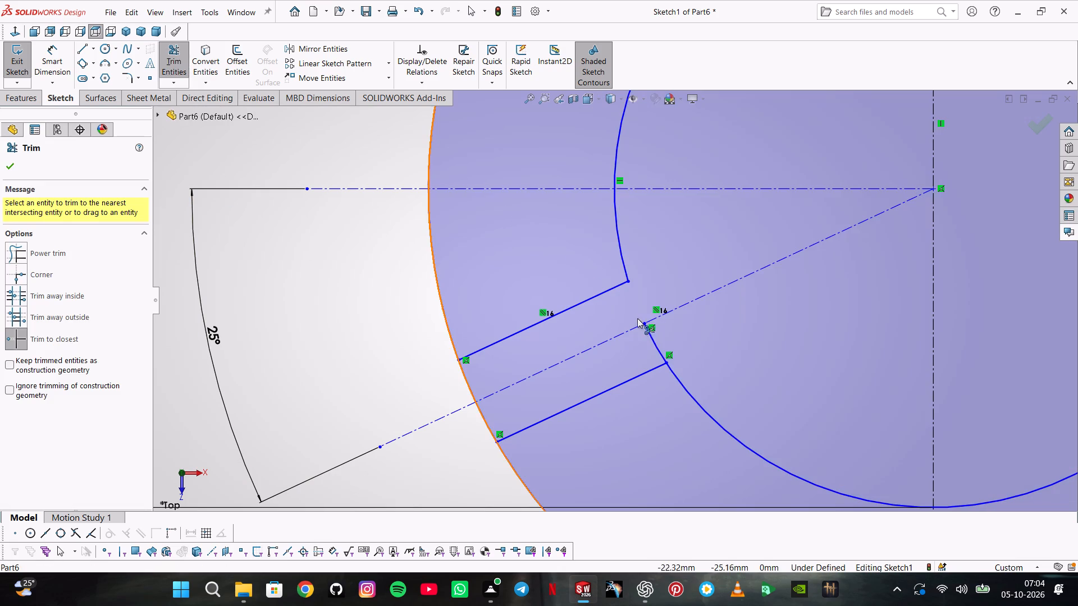
{"action": "left_click", "coordinate": [652, 338]}
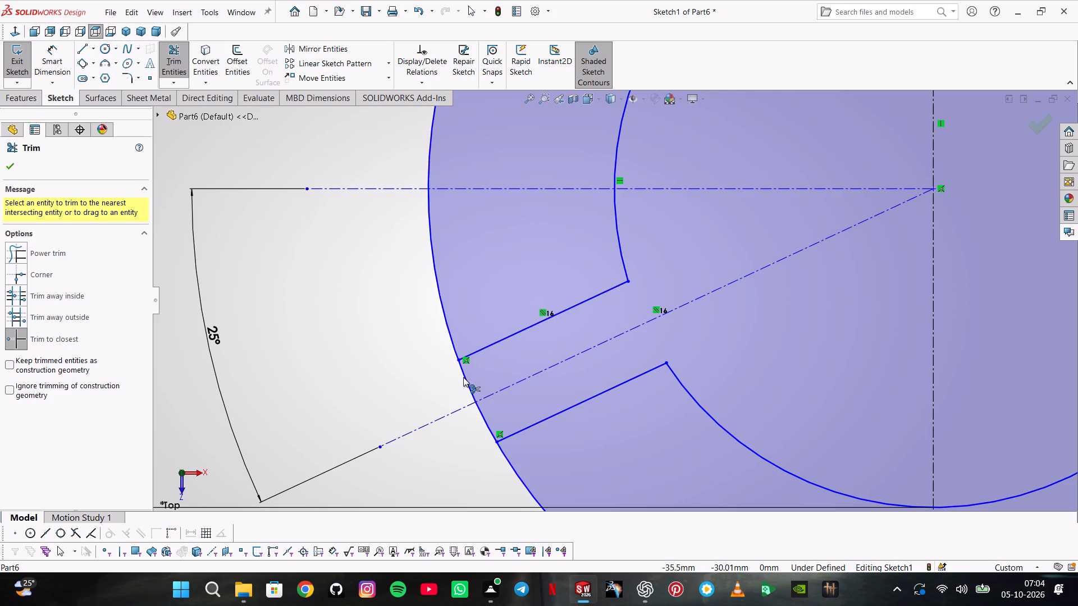
{"action": "left_click", "coordinate": [464, 377]}
{"action": "left_click", "coordinate": [483, 419]}
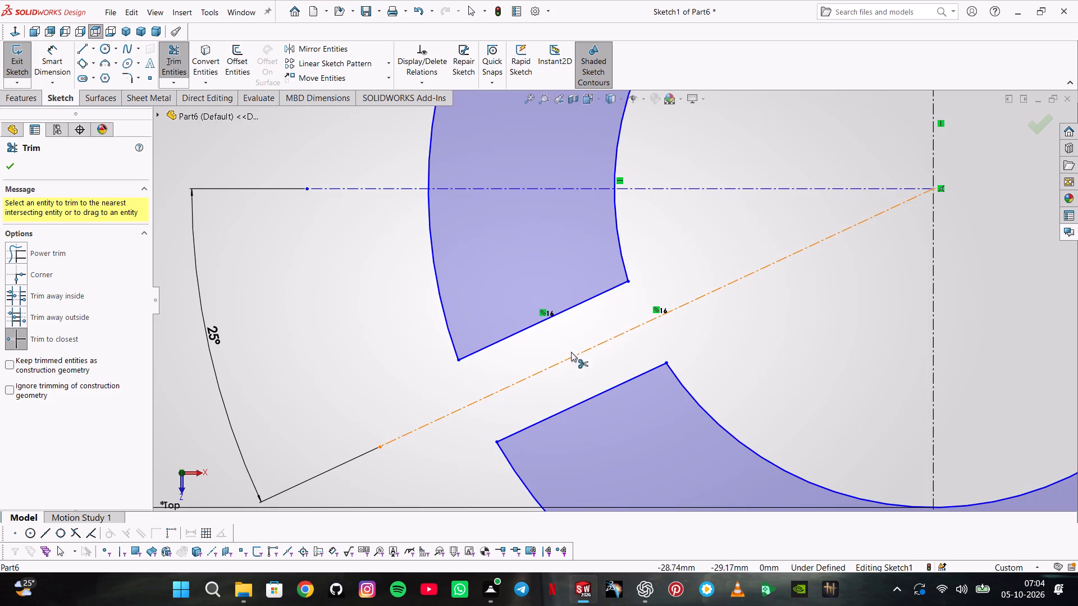
Dimension the distance between the slot's two slanted lines and set it to 6 mm.
{"action": "scroll", "coordinate": [663, 282], "scroll_direction": "up", "scroll_amount": 6}
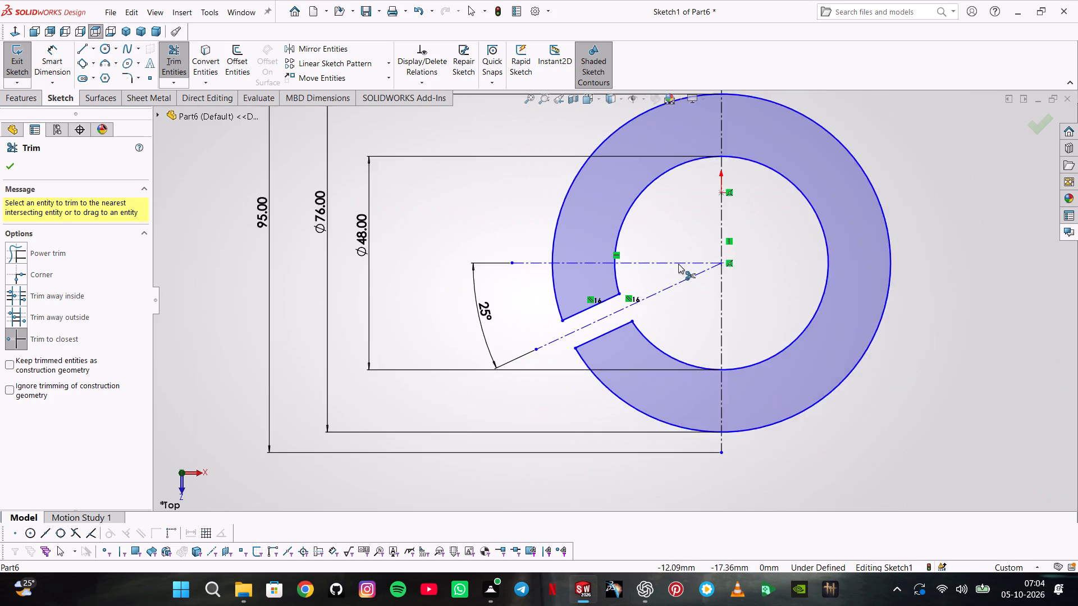
{"action": "scroll", "coordinate": [678, 264], "scroll_direction": "up", "scroll_amount": 2}
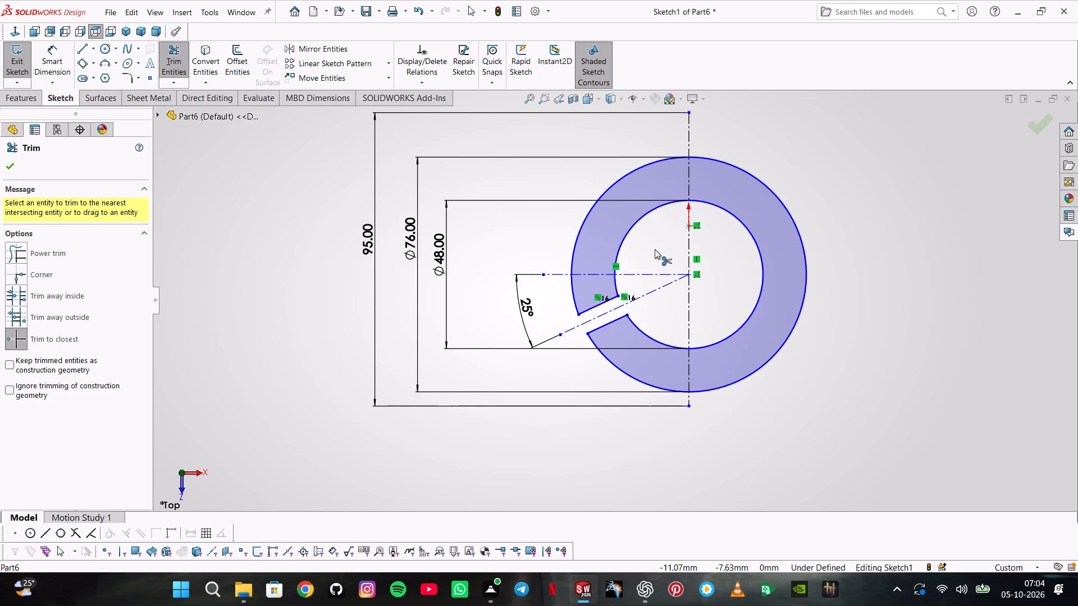
{"action": "left_click", "coordinate": [61, 50]}
{"action": "left_click", "coordinate": [596, 304]}
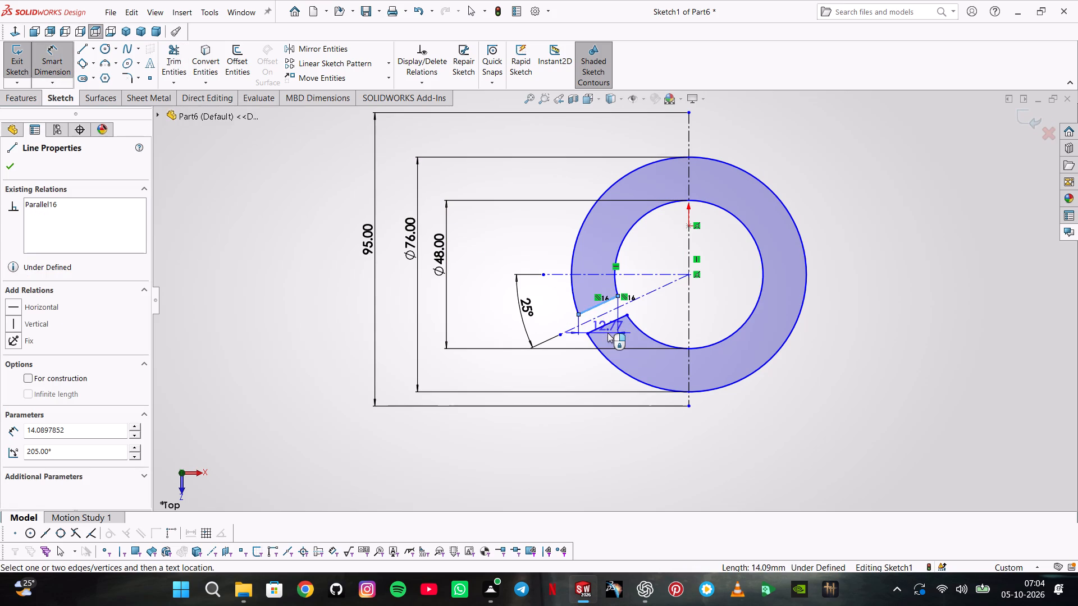
{"action": "left_click", "coordinate": [607, 325]}
{"action": "left_click", "coordinate": [545, 331]}
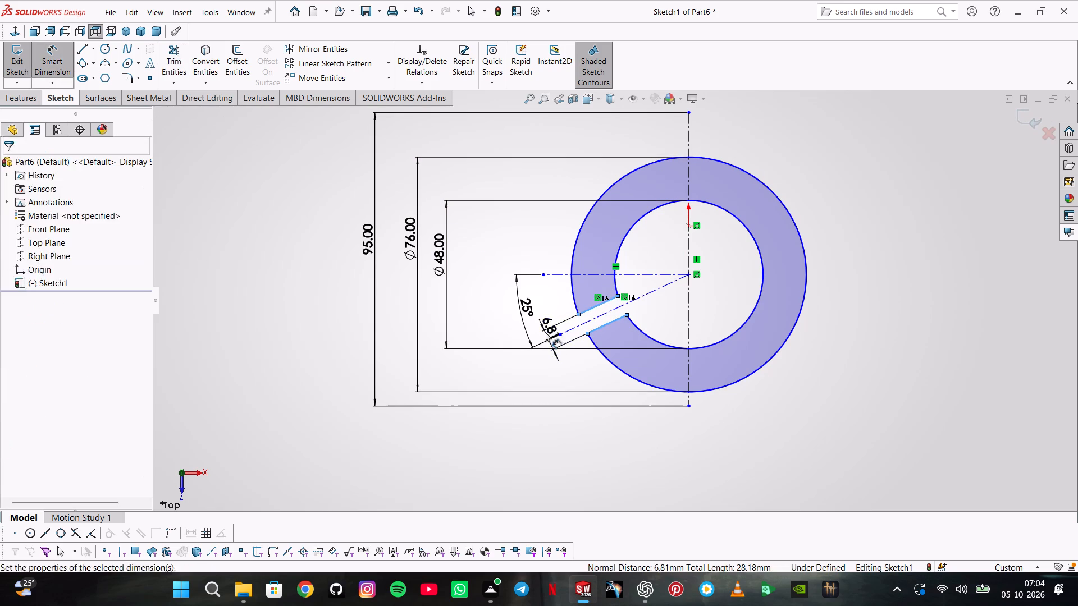
{"action": "key", "text": "6"}
{"action": "key", "text": "Return"}
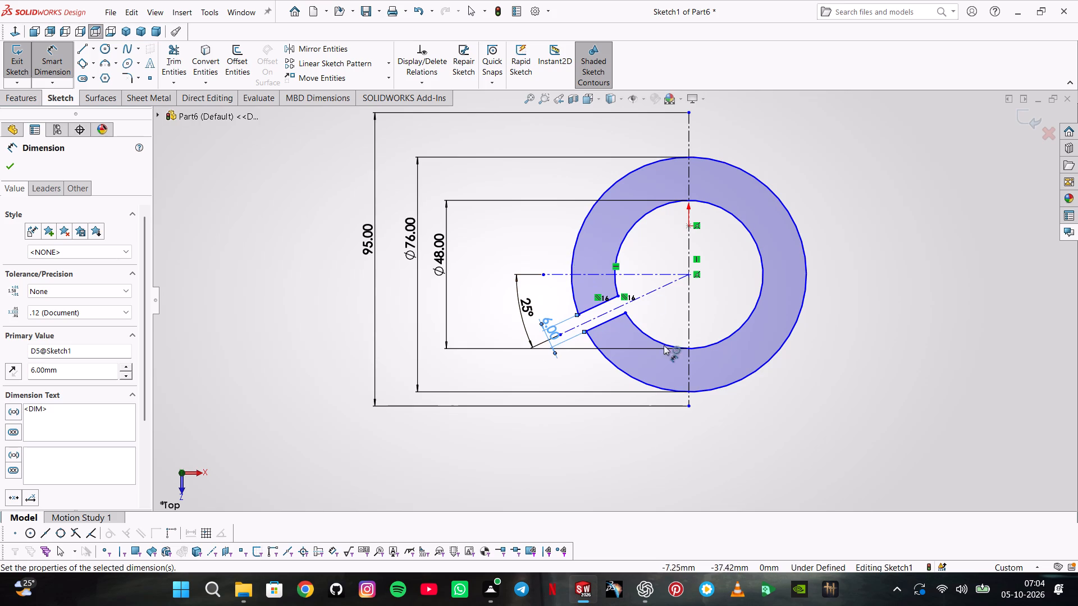
{"action": "scroll", "coordinate": [589, 306], "scroll_direction": "down", "scroll_amount": 6}
{"action": "key", "text": "Escape"}
{"action": "key", "text": "Escape"}
{"action": "key", "text": "Escape"}
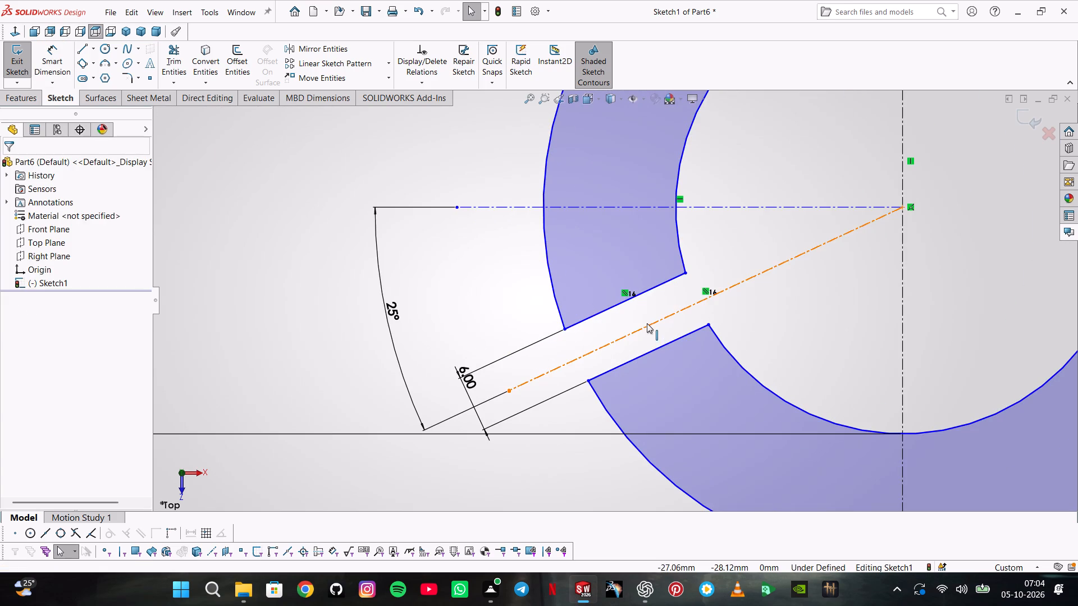
Make the slot's two slanted lines symmetric about the angled centerline.
{"action": "left_click", "coordinate": [647, 323]}
{"action": "left_click", "coordinate": [654, 350], "text": "ctrl"}
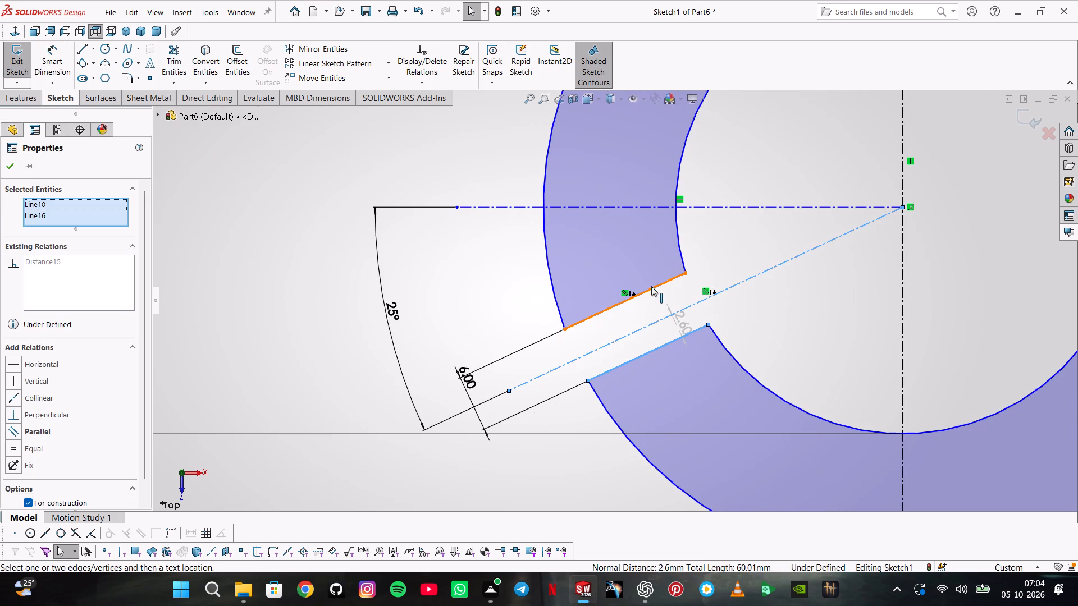
{"action": "left_click", "coordinate": [653, 290], "text": "ctrl"}
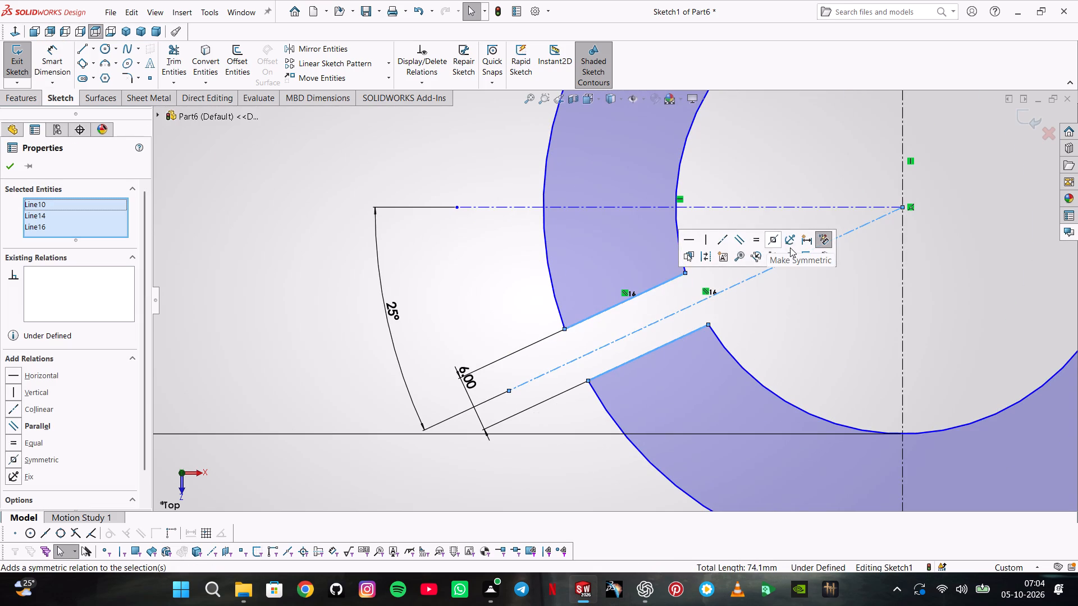
{"action": "left_click", "coordinate": [774, 240]}
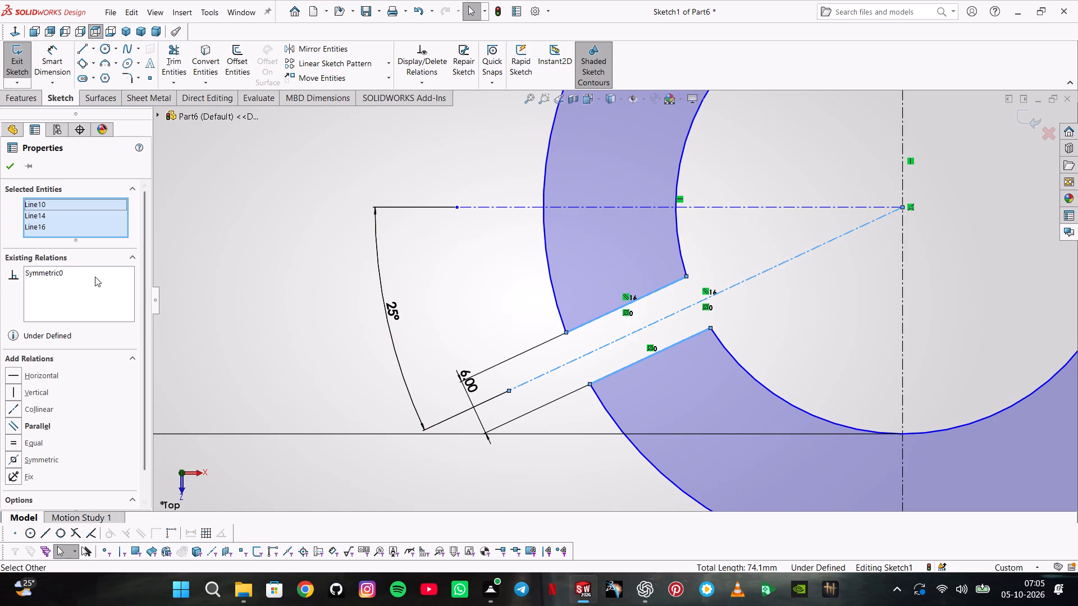
{"action": "left_click", "coordinate": [8, 156]}
{"action": "left_click", "coordinate": [9, 157]}
{"action": "left_click", "coordinate": [11, 165]}
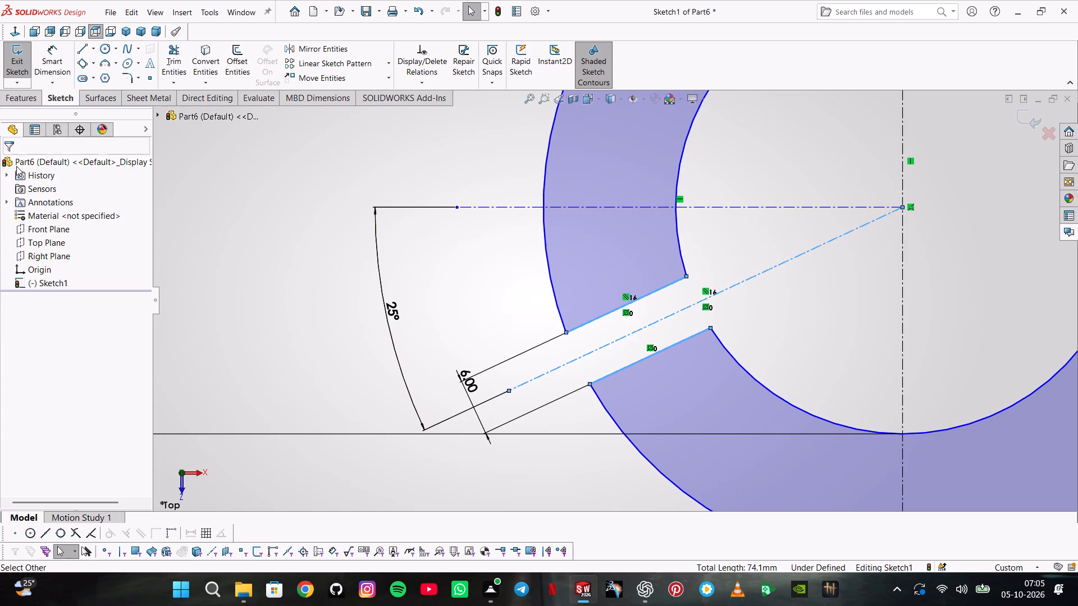
{"action": "key", "text": "Escape"}
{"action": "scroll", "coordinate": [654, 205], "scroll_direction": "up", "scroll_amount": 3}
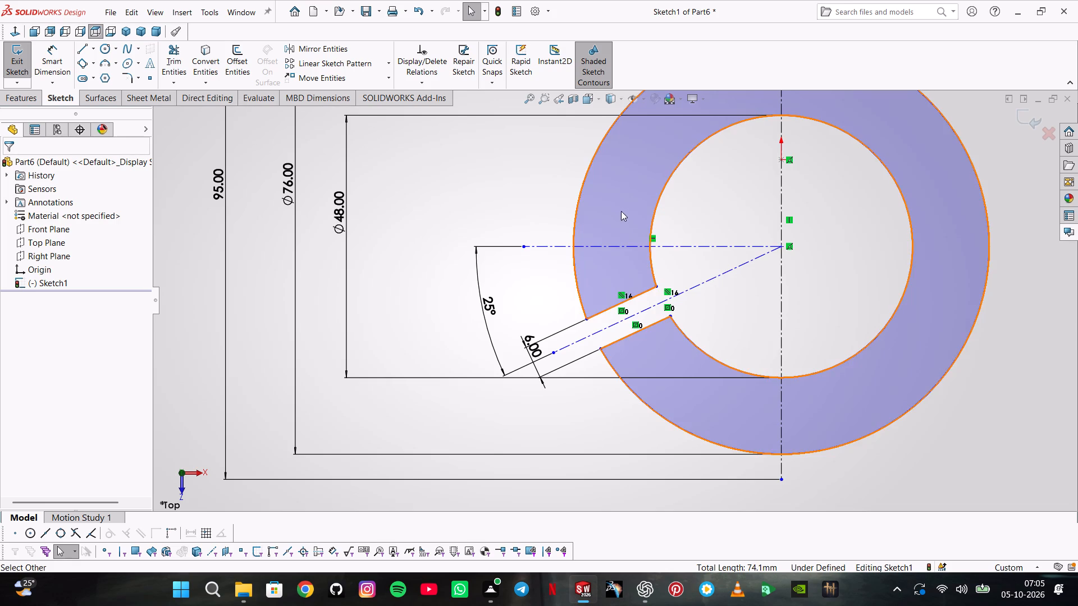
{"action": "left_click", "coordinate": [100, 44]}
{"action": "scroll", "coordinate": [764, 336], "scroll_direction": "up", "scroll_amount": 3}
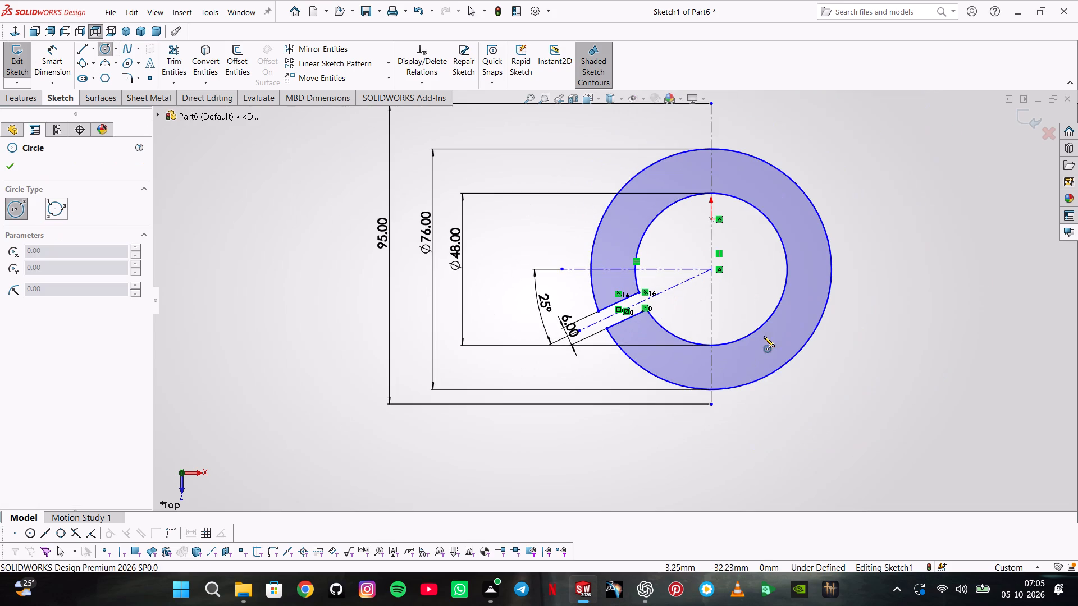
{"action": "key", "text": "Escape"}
Pull the vertical centerline's lower endpoint well below the ring and set the centerline's length to 300 mm.
{"action": "scroll", "coordinate": [713, 410], "scroll_direction": "up", "scroll_amount": 3}
{"action": "left_click_drag", "start_coordinate": [671, 360], "coordinate": [674, 513]}
{"action": "key", "text": "Escape"}
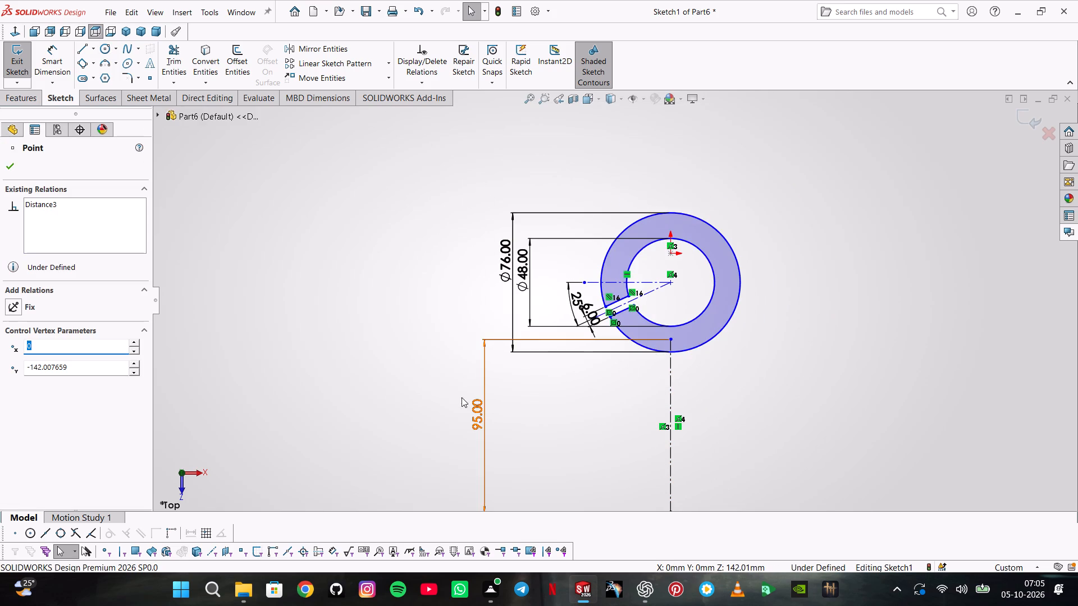
{"action": "double_click", "coordinate": [476, 406]}
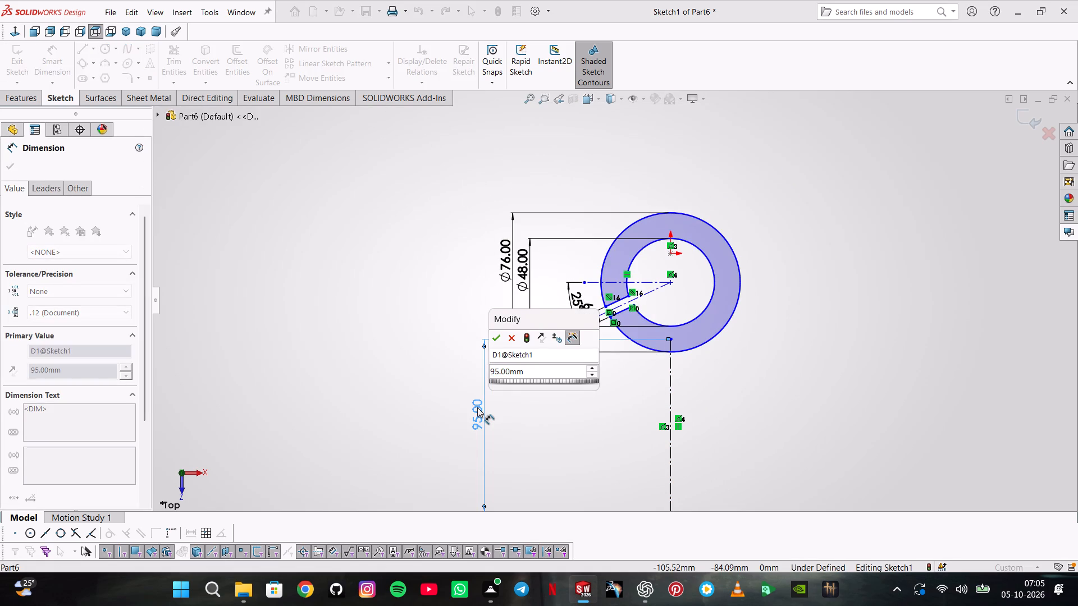
{"action": "type", "text": "300"}
{"action": "key", "text": "Return"}
{"action": "key", "text": "Escape"}
{"action": "scroll", "coordinate": [567, 386], "scroll_direction": "up", "scroll_amount": 1}
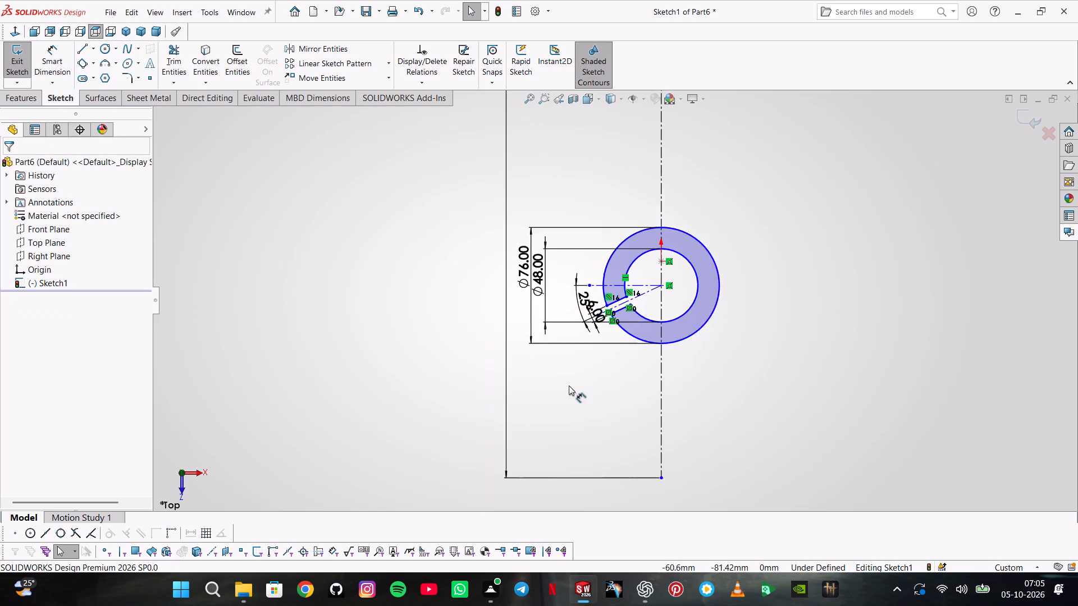
{"action": "scroll", "coordinate": [569, 385], "scroll_direction": "up", "scroll_amount": 2}
{"action": "key", "text": "Escape"}
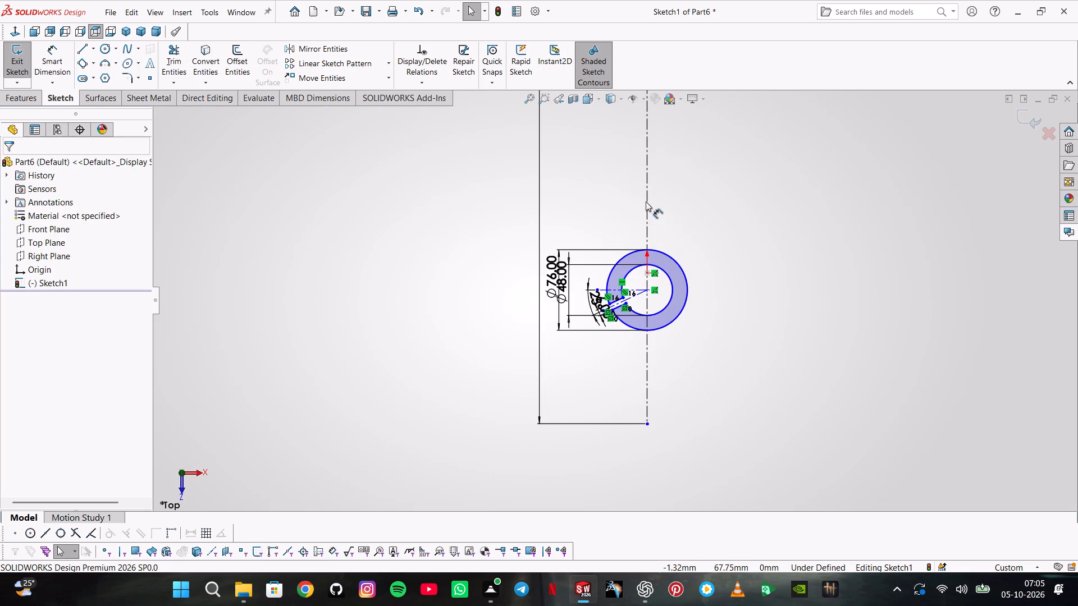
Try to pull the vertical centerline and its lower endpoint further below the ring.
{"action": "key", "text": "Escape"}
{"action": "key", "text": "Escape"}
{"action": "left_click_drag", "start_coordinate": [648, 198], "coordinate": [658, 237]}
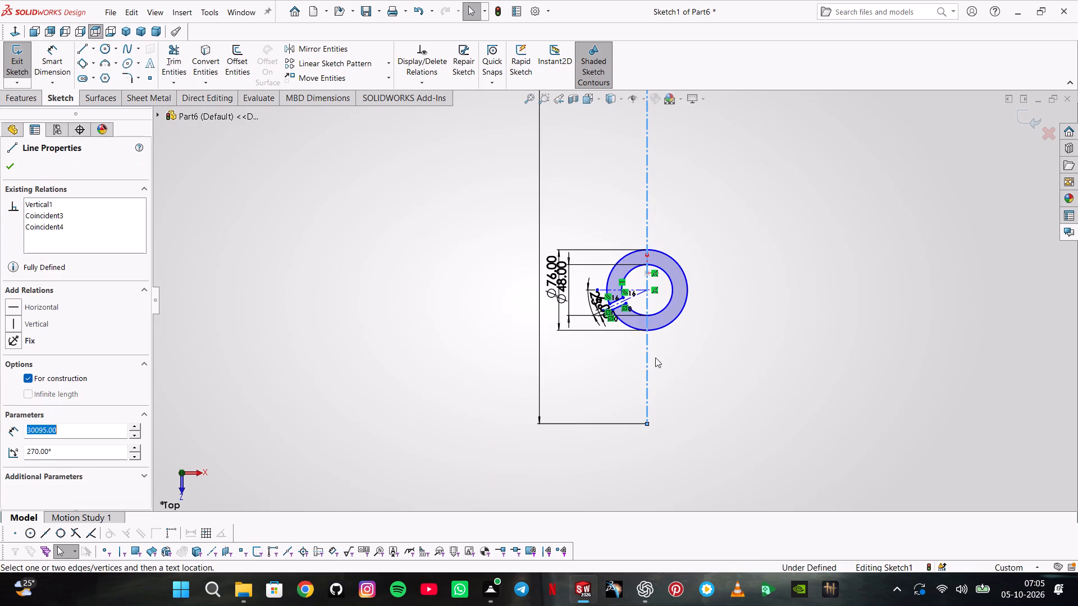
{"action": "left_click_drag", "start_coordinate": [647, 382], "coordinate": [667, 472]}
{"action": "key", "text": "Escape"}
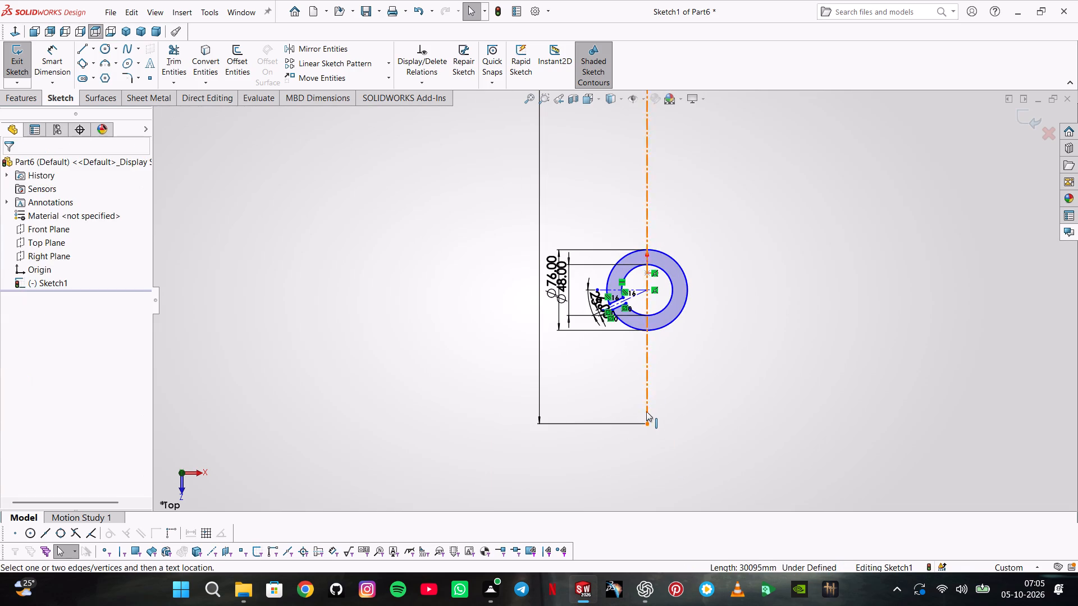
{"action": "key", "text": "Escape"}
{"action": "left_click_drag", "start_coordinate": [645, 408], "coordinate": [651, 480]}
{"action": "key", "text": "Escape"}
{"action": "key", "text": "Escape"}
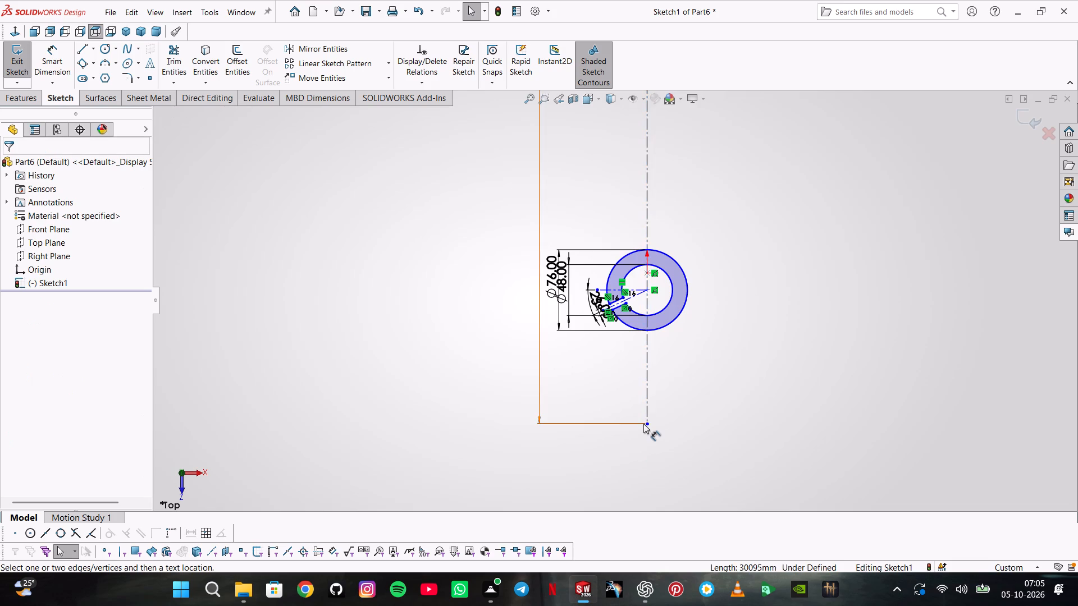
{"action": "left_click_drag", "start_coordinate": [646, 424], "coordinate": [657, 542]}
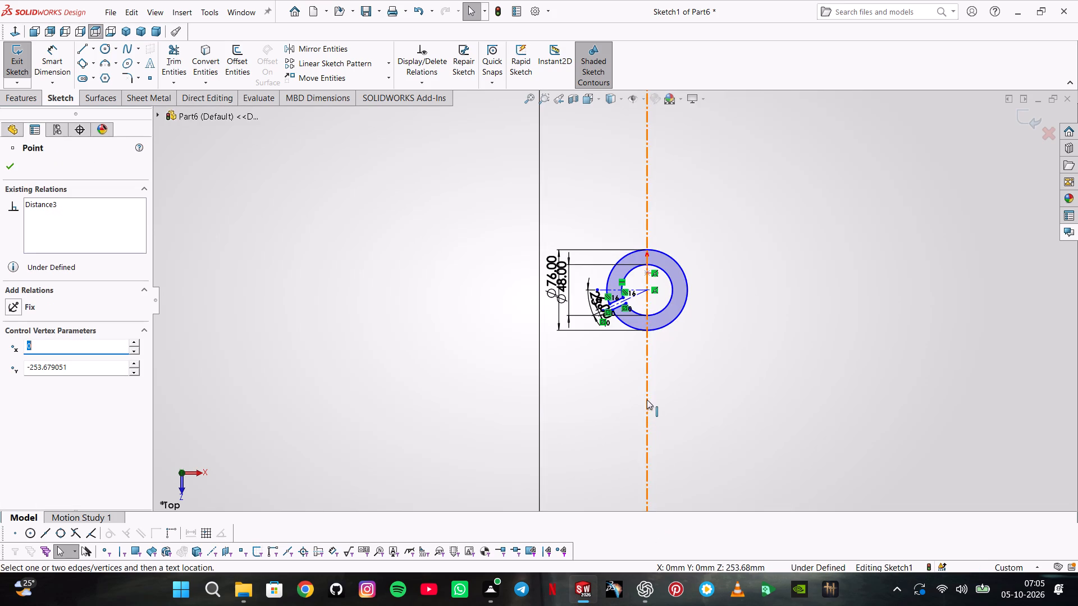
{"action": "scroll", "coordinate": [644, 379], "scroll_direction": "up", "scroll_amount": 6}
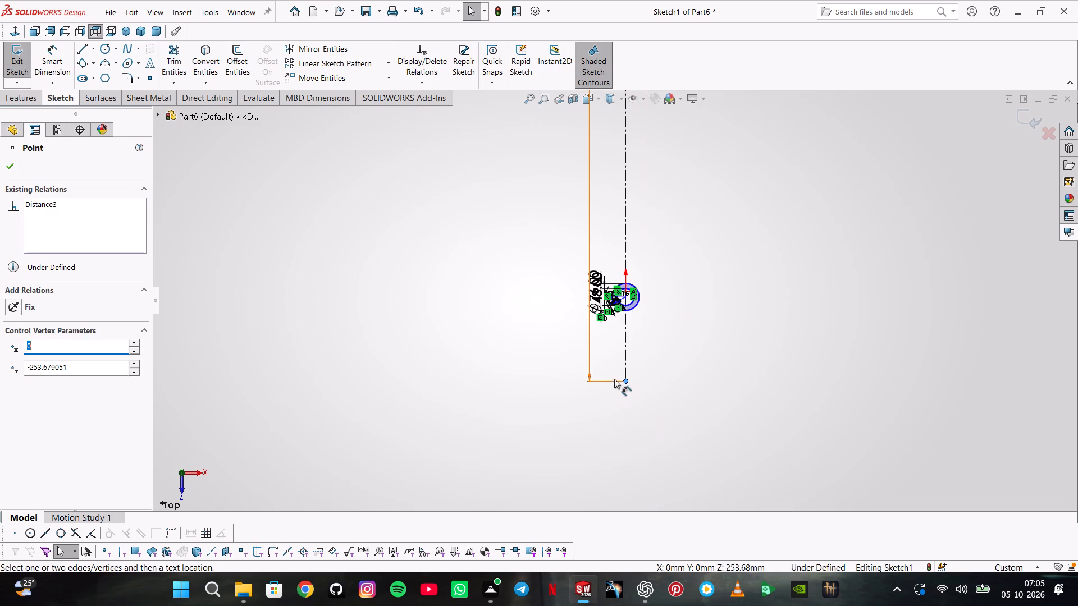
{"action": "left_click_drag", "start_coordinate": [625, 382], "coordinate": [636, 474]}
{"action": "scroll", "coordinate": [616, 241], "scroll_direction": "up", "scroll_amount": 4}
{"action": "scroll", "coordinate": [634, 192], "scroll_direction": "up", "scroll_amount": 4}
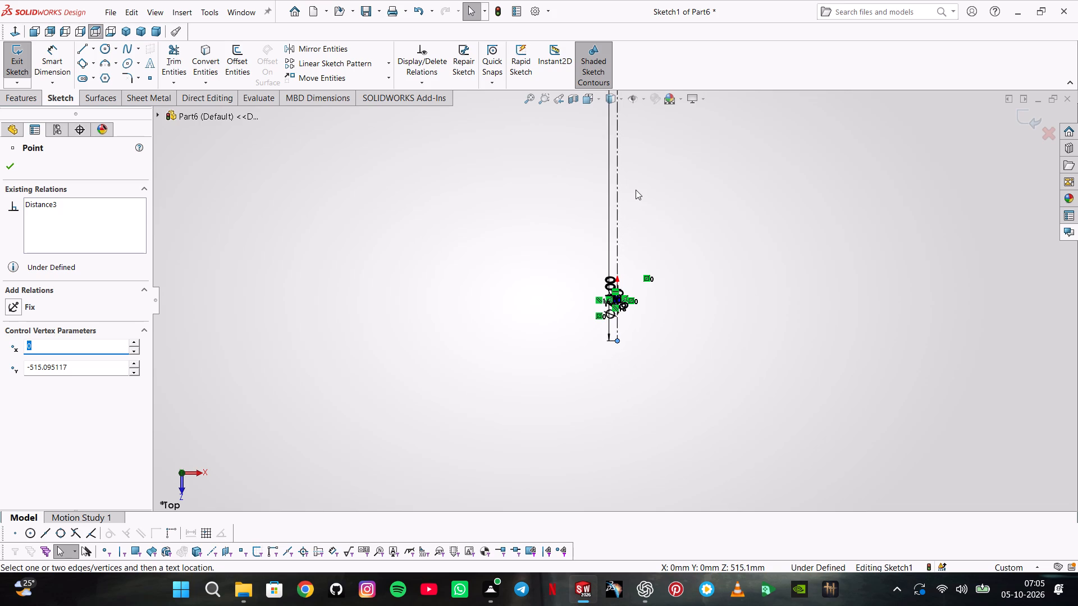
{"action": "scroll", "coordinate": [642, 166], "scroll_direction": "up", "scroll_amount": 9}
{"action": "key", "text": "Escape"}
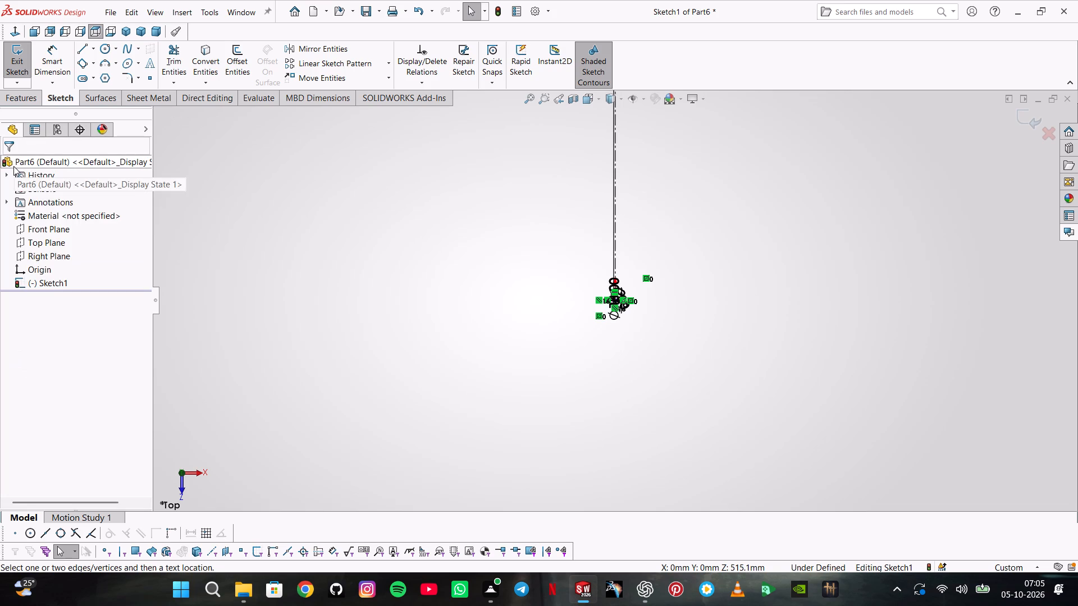
Set the vertical centerline's length dimension to 300 mm.
{"action": "scroll", "coordinate": [619, 206], "scroll_direction": "down", "scroll_amount": 15}
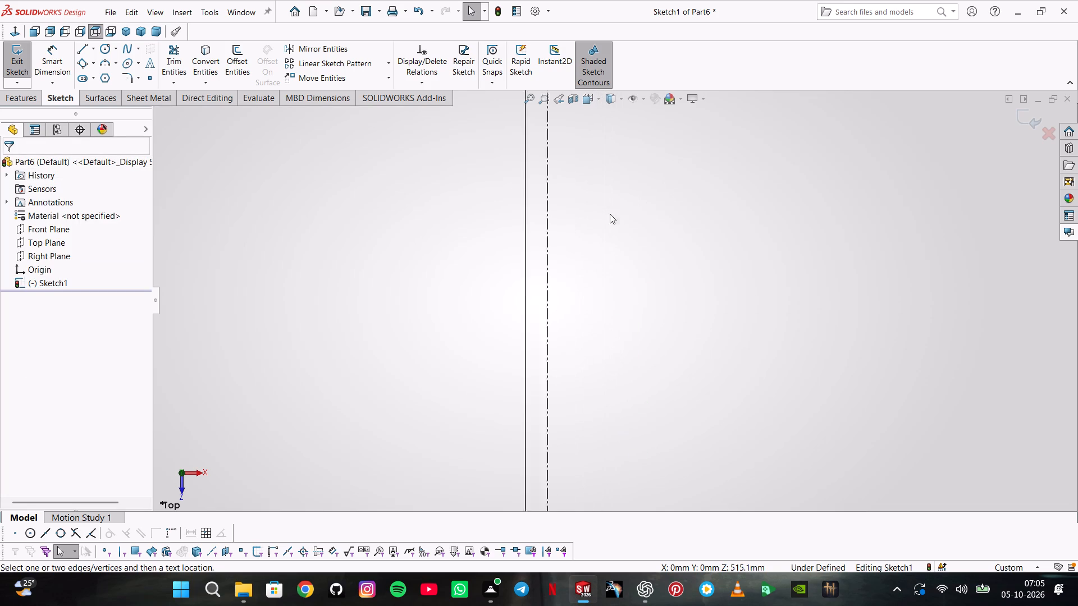
{"action": "scroll", "coordinate": [610, 214], "scroll_direction": "down", "scroll_amount": 2}
{"action": "left_click", "coordinate": [459, 238]}
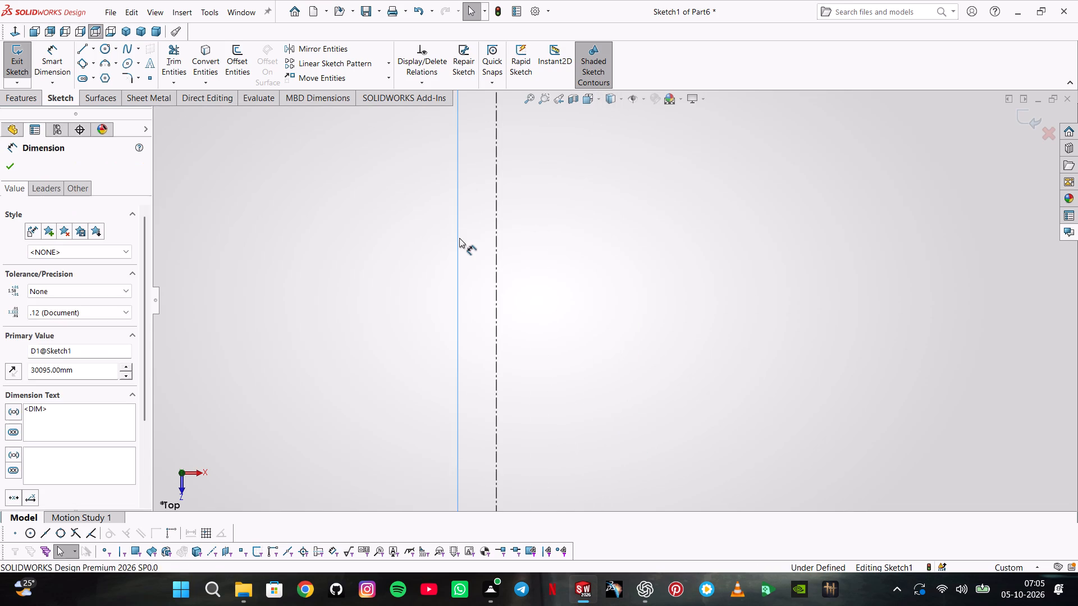
{"action": "double_click", "coordinate": [459, 238]}
{"action": "double_click", "coordinate": [81, 368]}
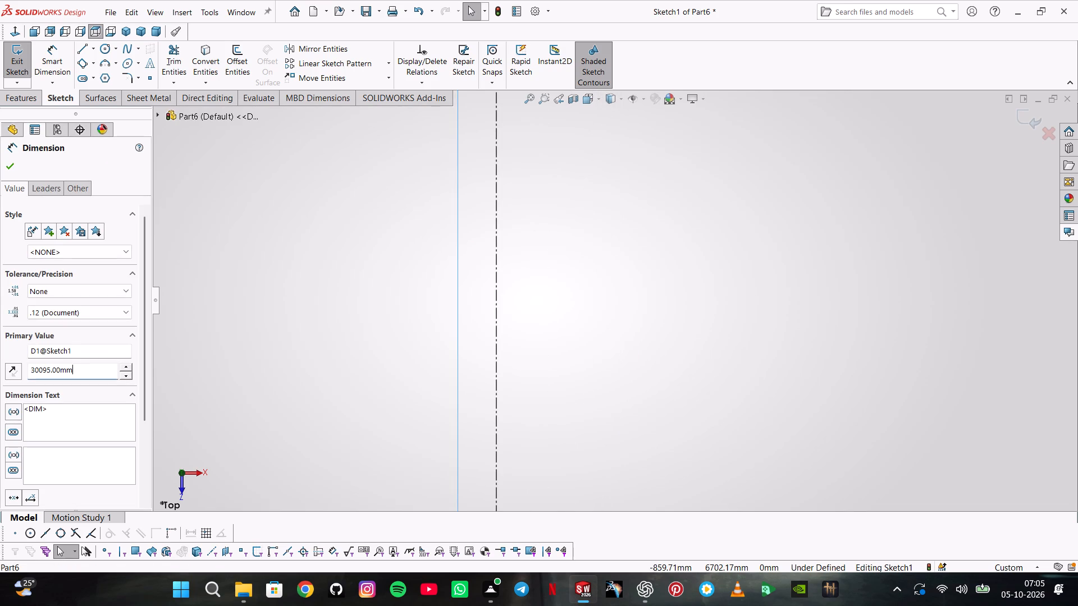
{"action": "type", "text": "300"}
{"action": "key", "text": "Return"}
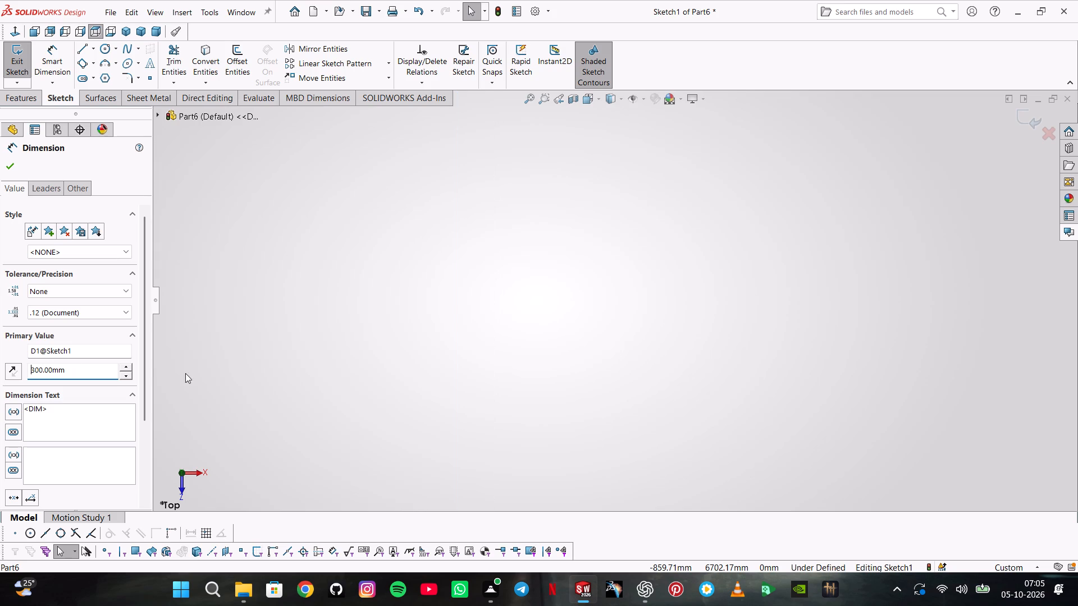
Move the 300 mm centerline up through the ring until its upper endpoint lies about 152 mm above the origin.
{"action": "scroll", "coordinate": [380, 386], "scroll_direction": "up", "scroll_amount": 4}
{"action": "scroll", "coordinate": [436, 373], "scroll_direction": "up", "scroll_amount": 16}
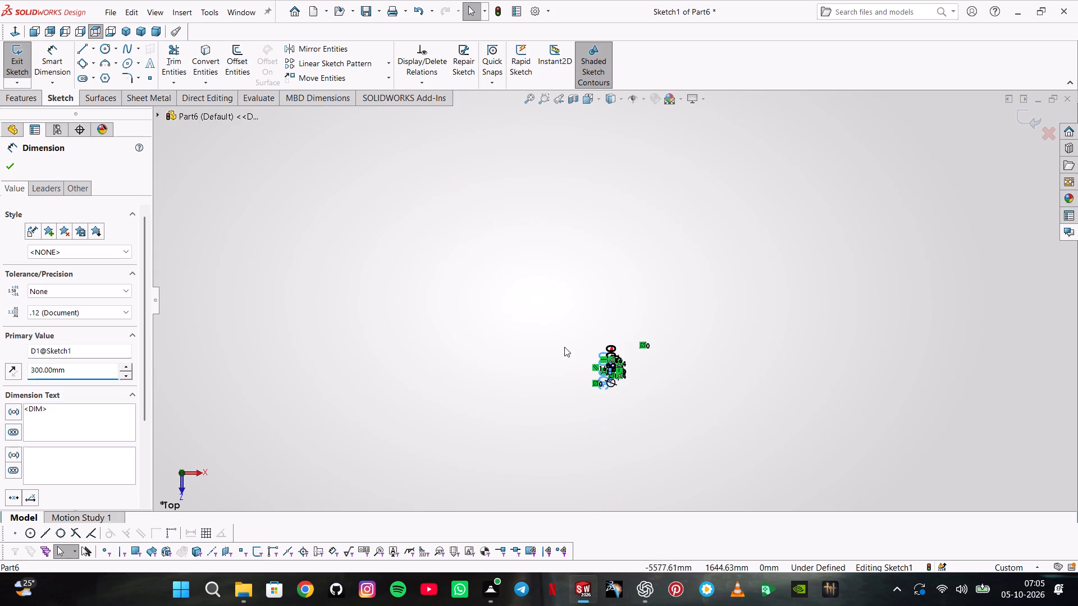
{"action": "scroll", "coordinate": [621, 345], "scroll_direction": "down", "scroll_amount": 6}
{"action": "scroll", "coordinate": [471, 409], "scroll_direction": "up", "scroll_amount": 1}
{"action": "scroll", "coordinate": [485, 397], "scroll_direction": "down", "scroll_amount": 5}
{"action": "scroll", "coordinate": [672, 260], "scroll_direction": "down", "scroll_amount": 6}
{"action": "scroll", "coordinate": [745, 358], "scroll_direction": "down", "scroll_amount": 5}
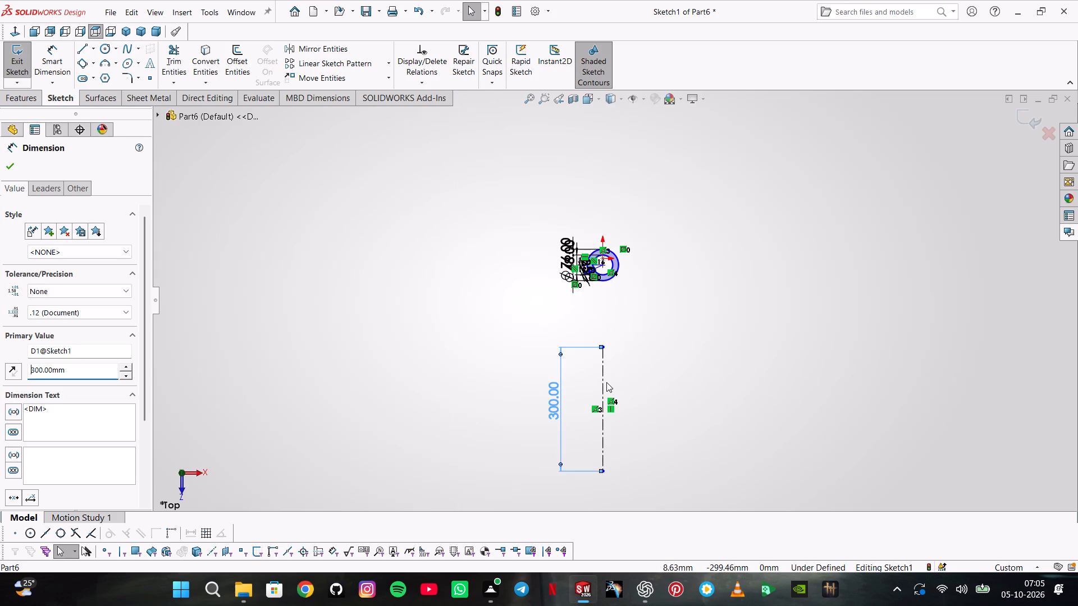
{"action": "left_click_drag", "start_coordinate": [604, 383], "coordinate": [605, 282]}
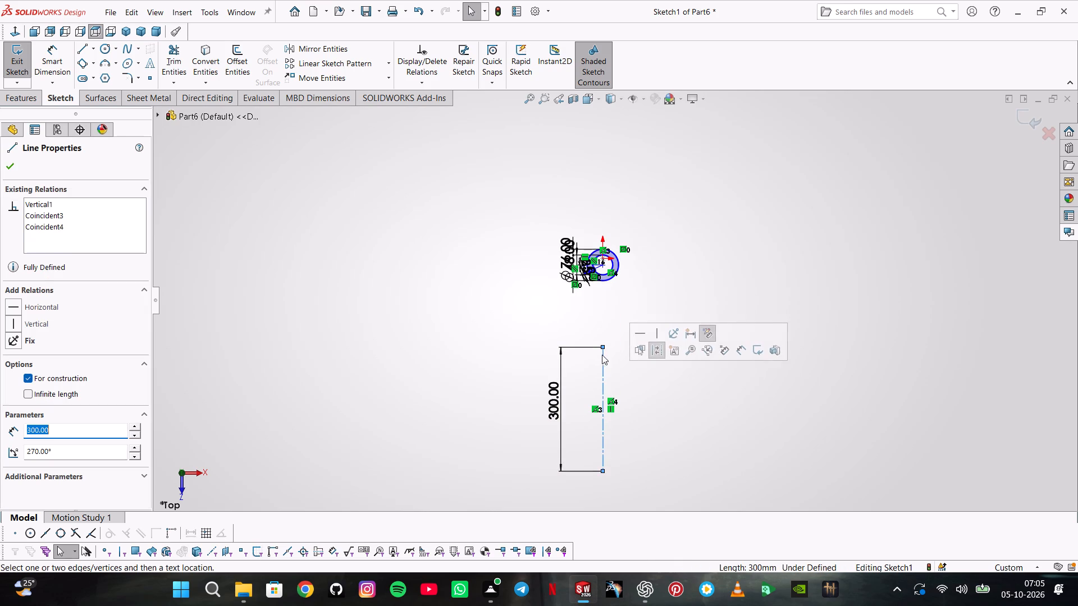
{"action": "left_click", "coordinate": [601, 323]}
{"action": "left_click_drag", "start_coordinate": [602, 346], "coordinate": [589, 224]}
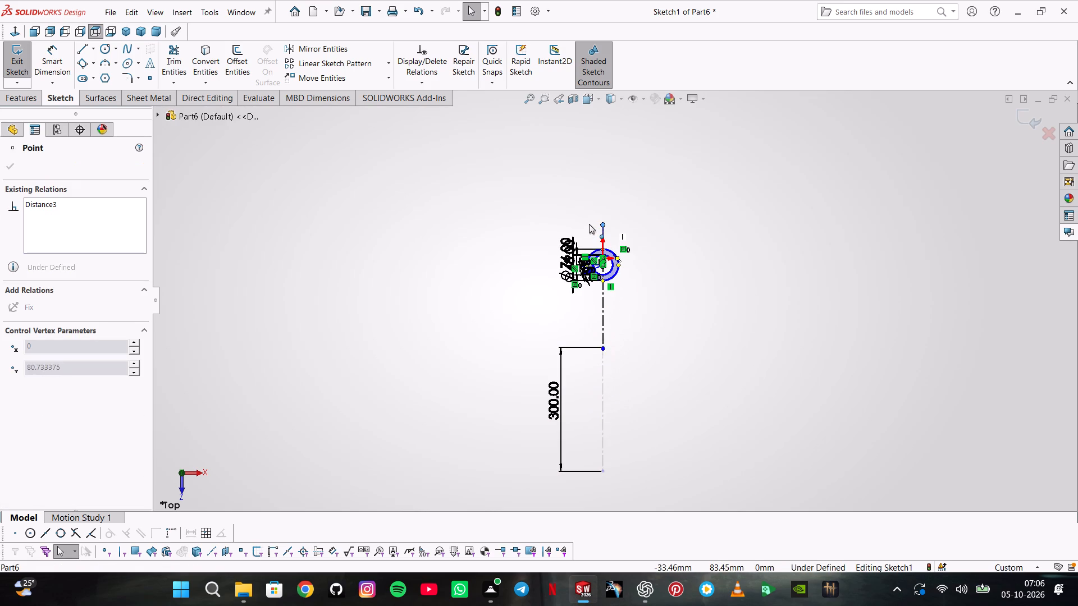
{"action": "left_click_drag", "start_coordinate": [589, 224], "coordinate": [588, 212]}
{"action": "scroll", "coordinate": [639, 251], "scroll_direction": "down", "scroll_amount": 6}
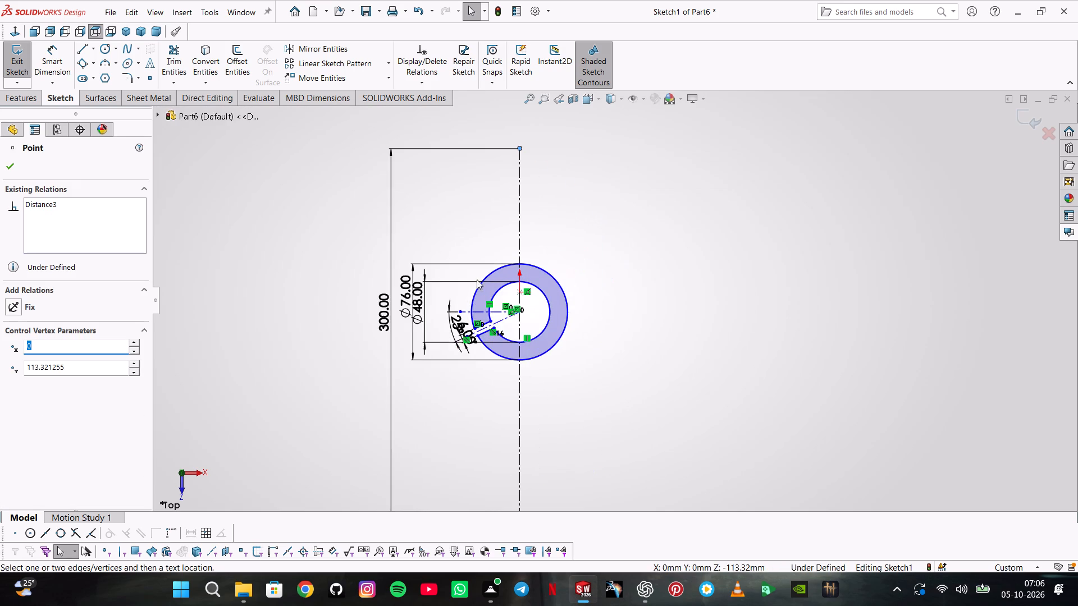
{"action": "left_click", "coordinate": [227, 255]}
{"action": "scroll", "coordinate": [455, 175], "scroll_direction": "up", "scroll_amount": 3}
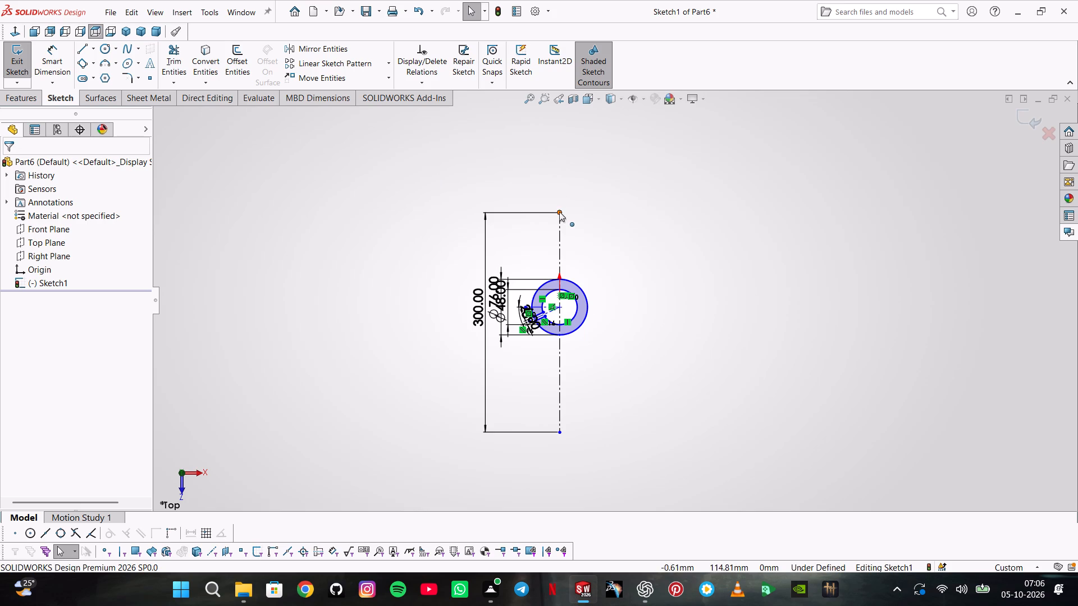
{"action": "left_click_drag", "start_coordinate": [559, 212], "coordinate": [558, 185]}
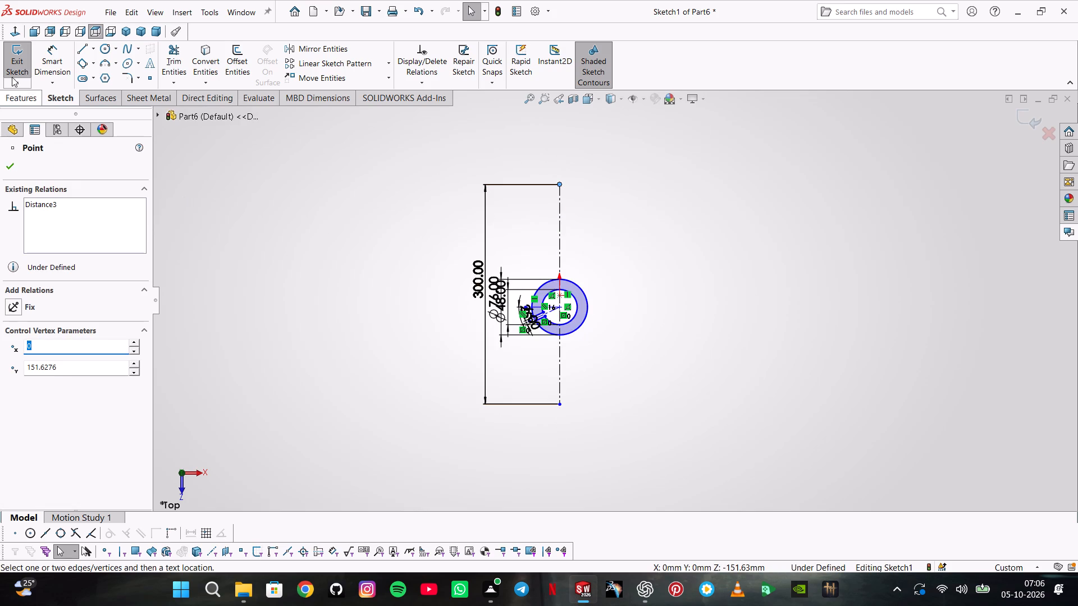
Sketch two concentric circles of about 22 mm and 44 mm radius, centred on the vertical centerline below the ring.
{"action": "left_click", "coordinate": [106, 47]}
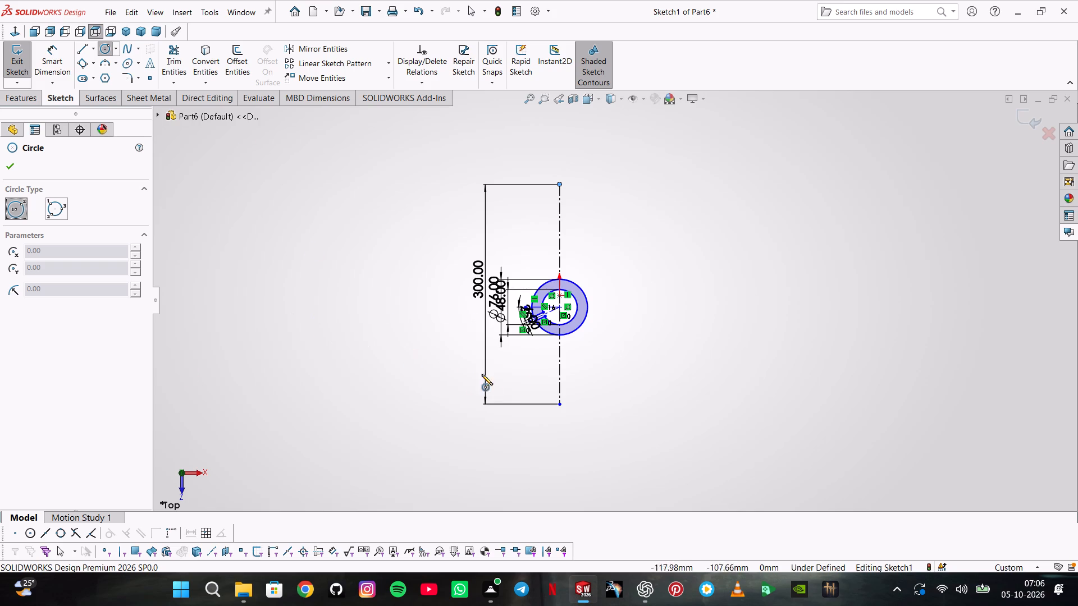
{"action": "left_click", "coordinate": [561, 370]}
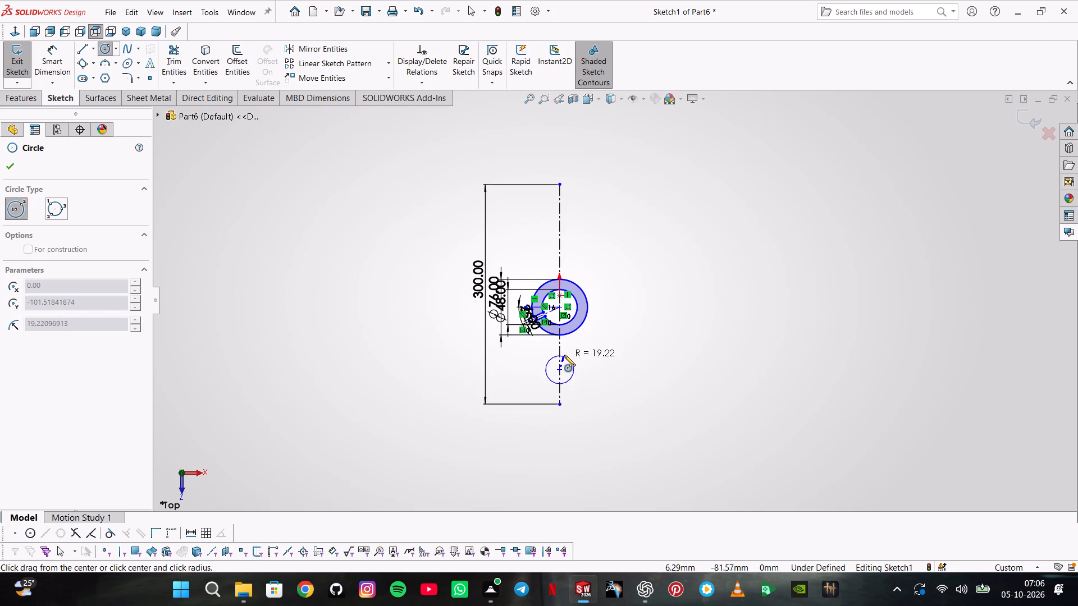
{"action": "left_click", "coordinate": [564, 355]}
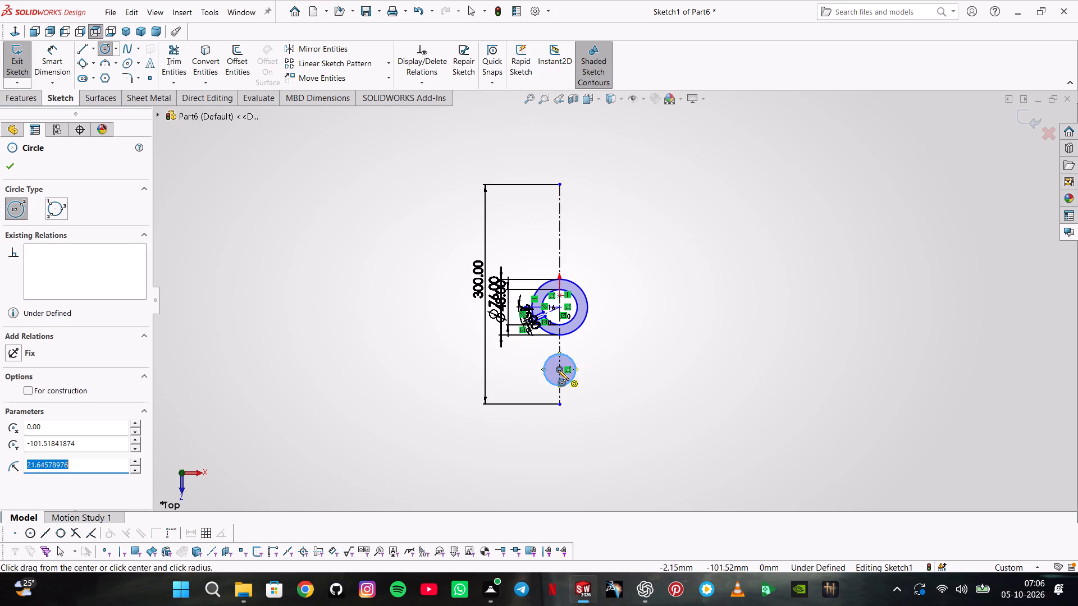
{"action": "left_click", "coordinate": [561, 370]}
{"action": "left_click", "coordinate": [580, 395]}
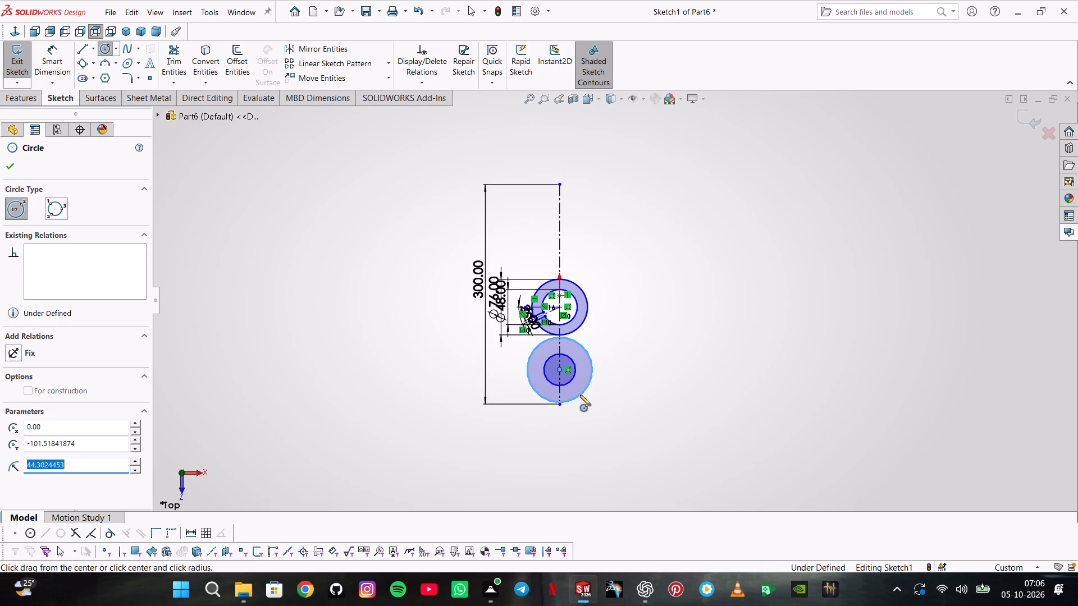
Dimension the two concentric circles below the ring with diameters of 15 mm and 36 mm (18*2).
{"action": "left_click", "coordinate": [49, 67]}
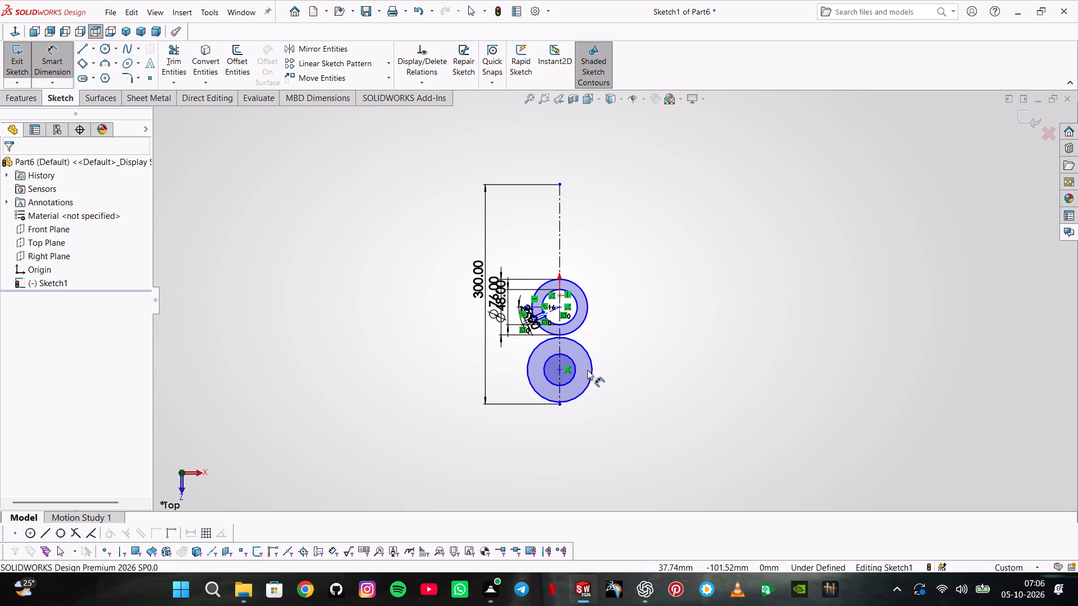
{"action": "left_click", "coordinate": [576, 366]}
{"action": "left_click", "coordinate": [624, 358]}
{"action": "type", "text": "15"}
{"action": "key", "text": "Return"}
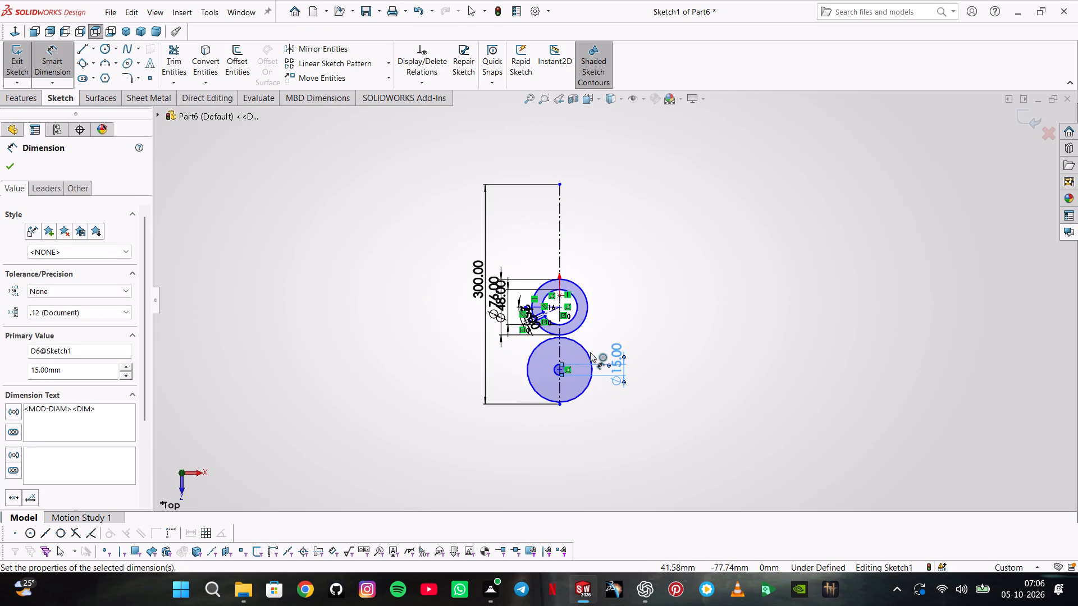
{"action": "left_click", "coordinate": [590, 352]}
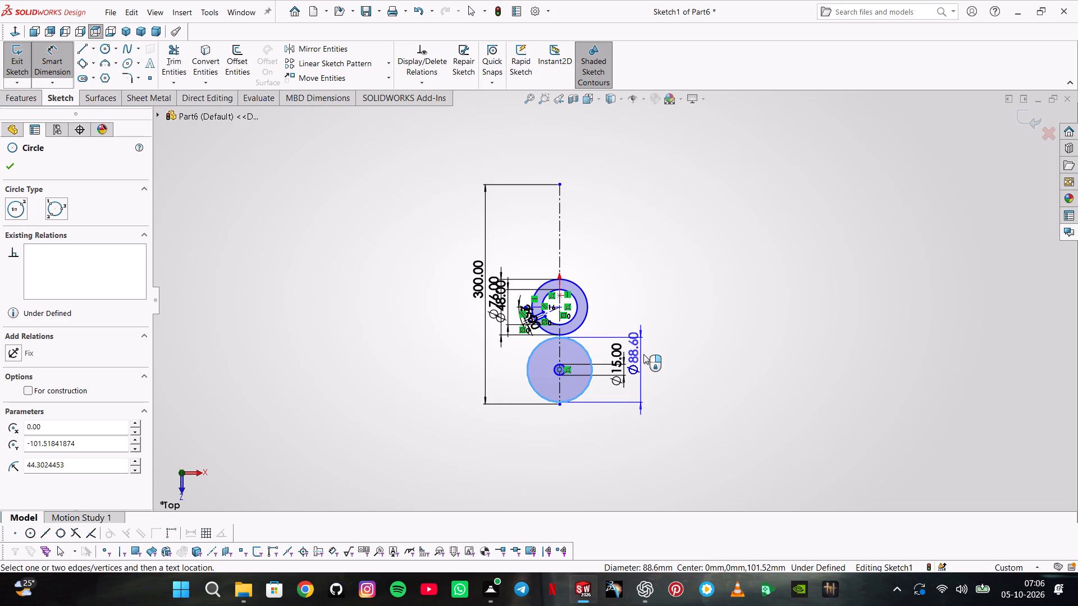
{"action": "left_click", "coordinate": [643, 354]}
{"action": "type", "text": "18*2"}
{"action": "key", "text": "Return"}
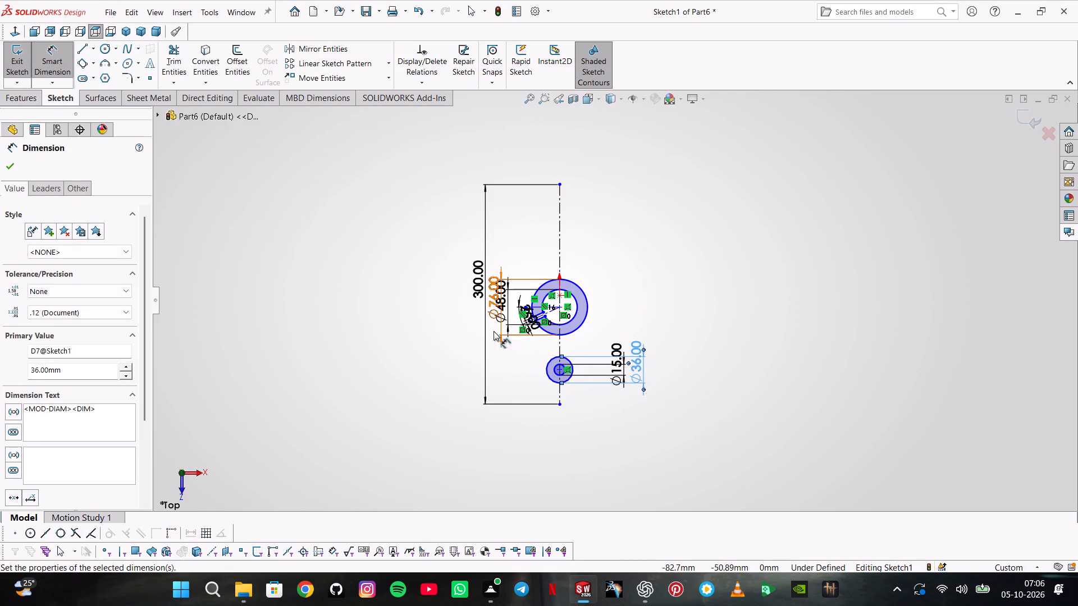
Sketch one circle on each side of the centerline below the ring, about 37 mm radius on the left and 42 mm on the right.
{"action": "left_click", "coordinate": [102, 49]}
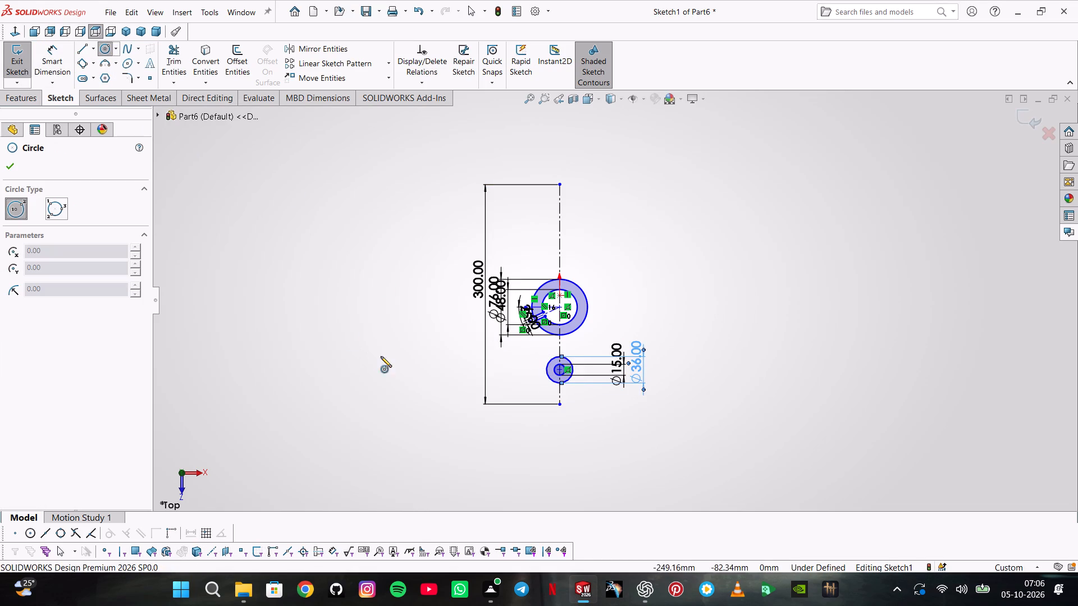
{"action": "left_click", "coordinate": [511, 359]}
{"action": "left_click", "coordinate": [509, 386]}
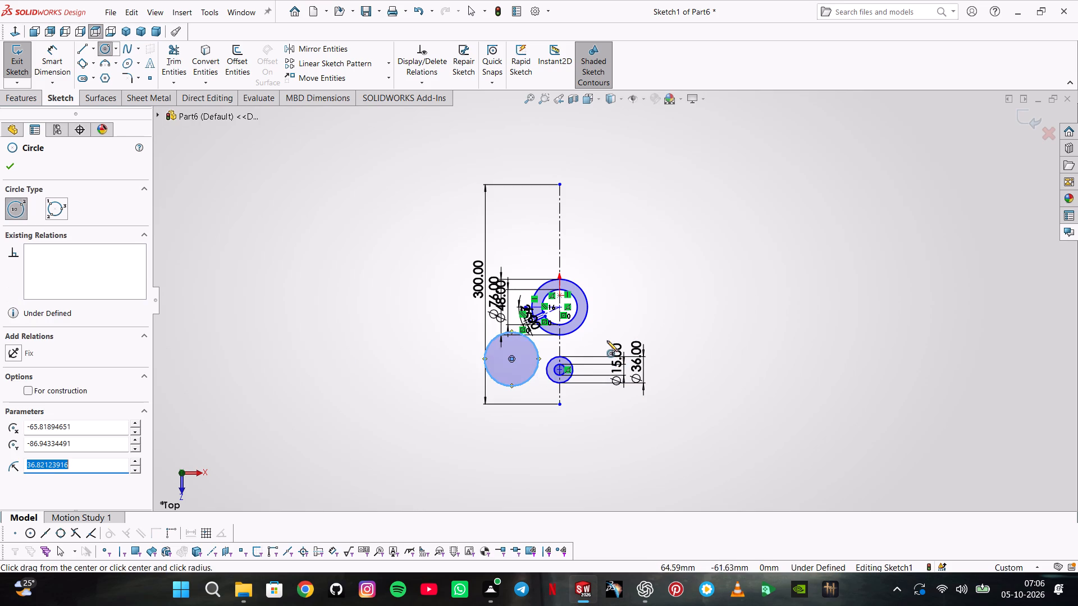
{"action": "left_click", "coordinate": [607, 341]}
{"action": "left_click", "coordinate": [625, 318]}
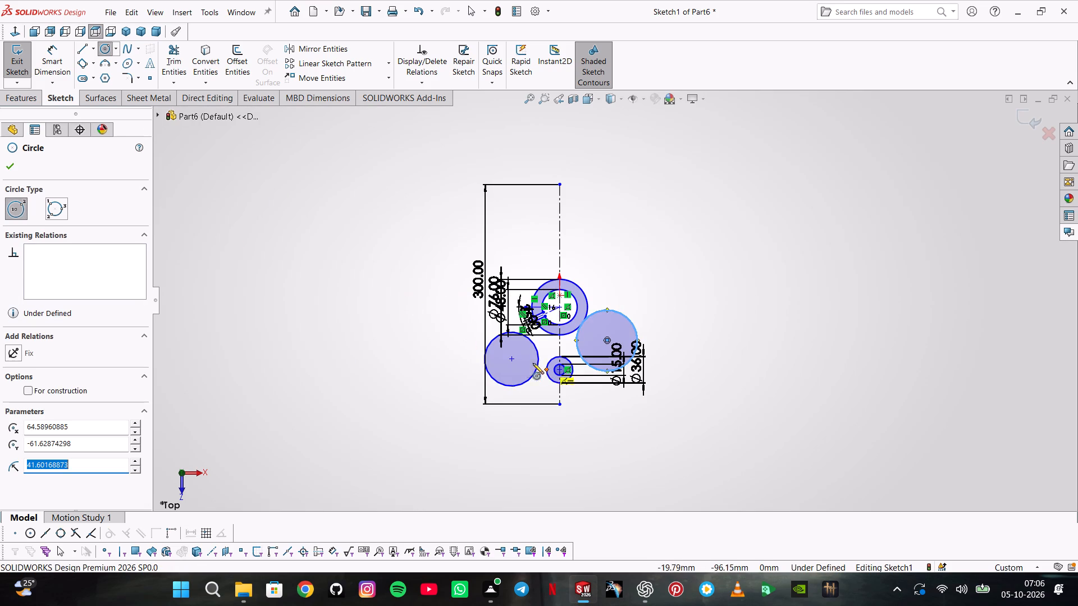
{"action": "key", "text": "Escape"}
Make the two large side circles equal in radius.
{"action": "left_click", "coordinate": [520, 358]}
{"action": "left_click", "coordinate": [619, 330], "text": "ctrl"}
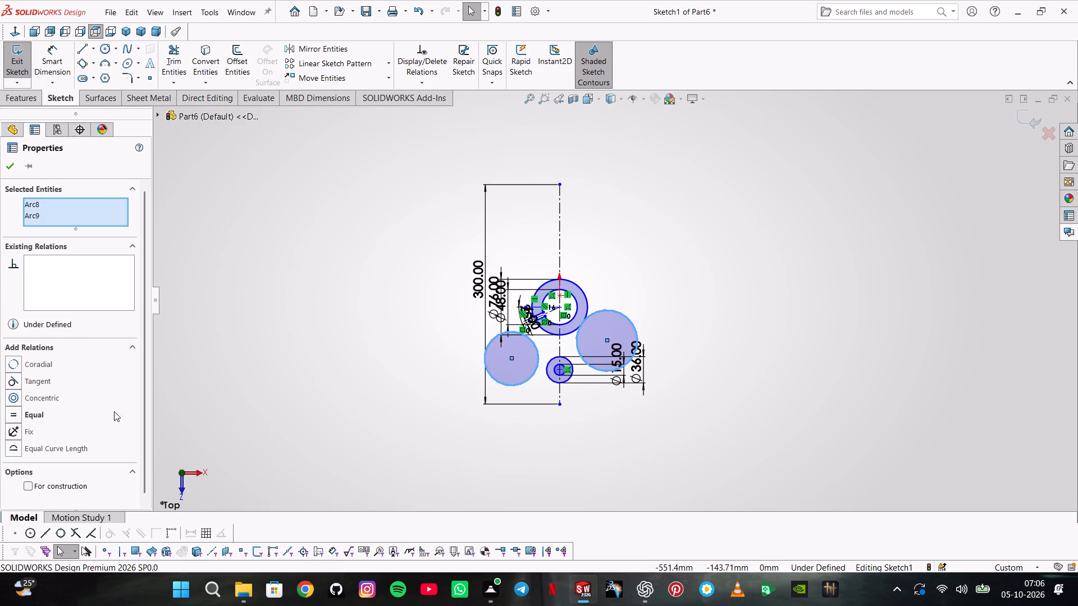
{"action": "left_click", "coordinate": [14, 414]}
Dimension the left large circle's diameter and set it to 100 mm.
{"action": "left_click", "coordinate": [44, 67]}
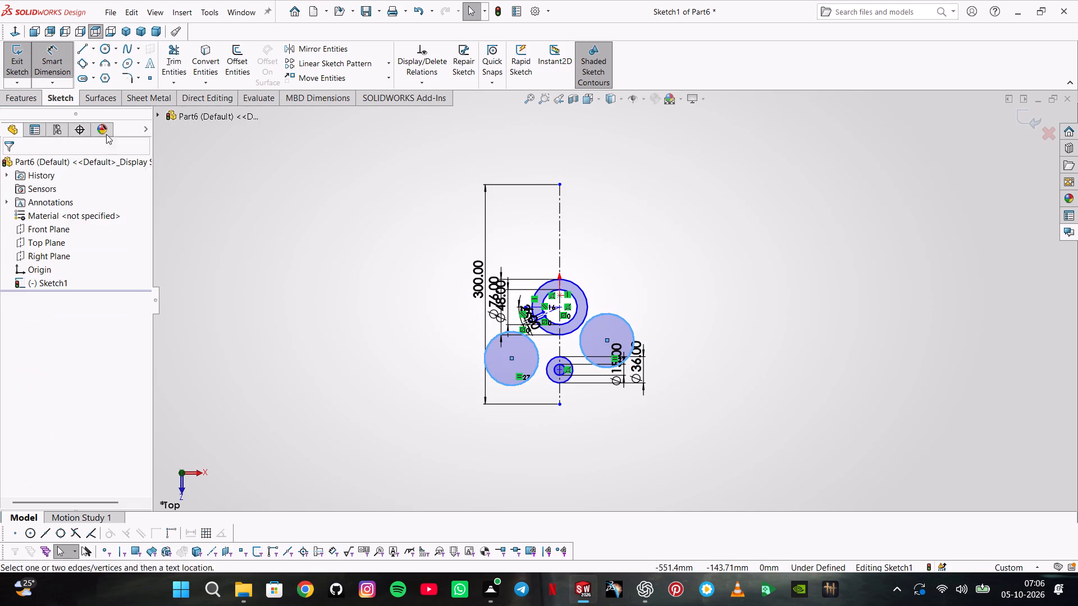
{"action": "left_click", "coordinate": [488, 339]}
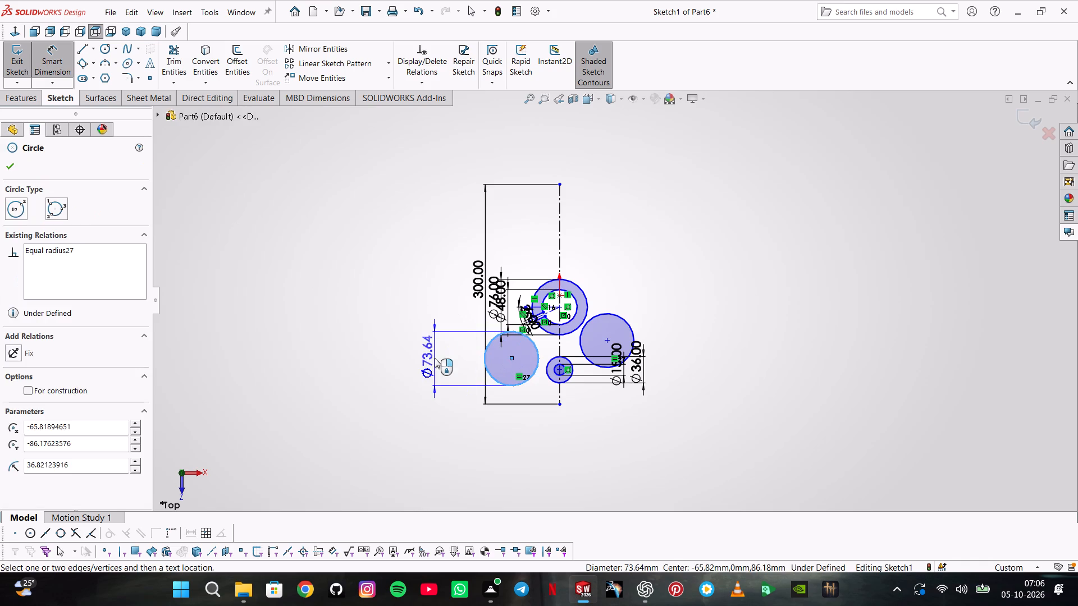
{"action": "left_click", "coordinate": [435, 358]}
{"action": "type", "text": "100"}
{"action": "key", "text": "Return"}
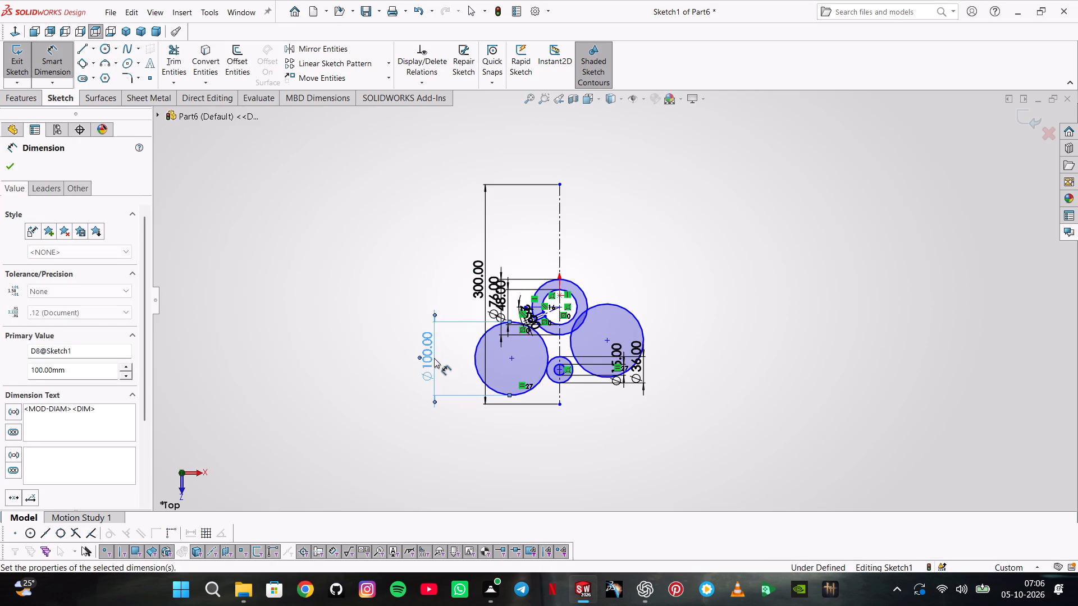
{"action": "scroll", "coordinate": [591, 378], "scroll_direction": "down", "scroll_amount": 5}
{"action": "key", "text": "Escape"}
Make the right 100 mm circle tangent to the ring's outer circle.
{"action": "left_click_drag", "start_coordinate": [606, 234], "coordinate": [601, 235]}
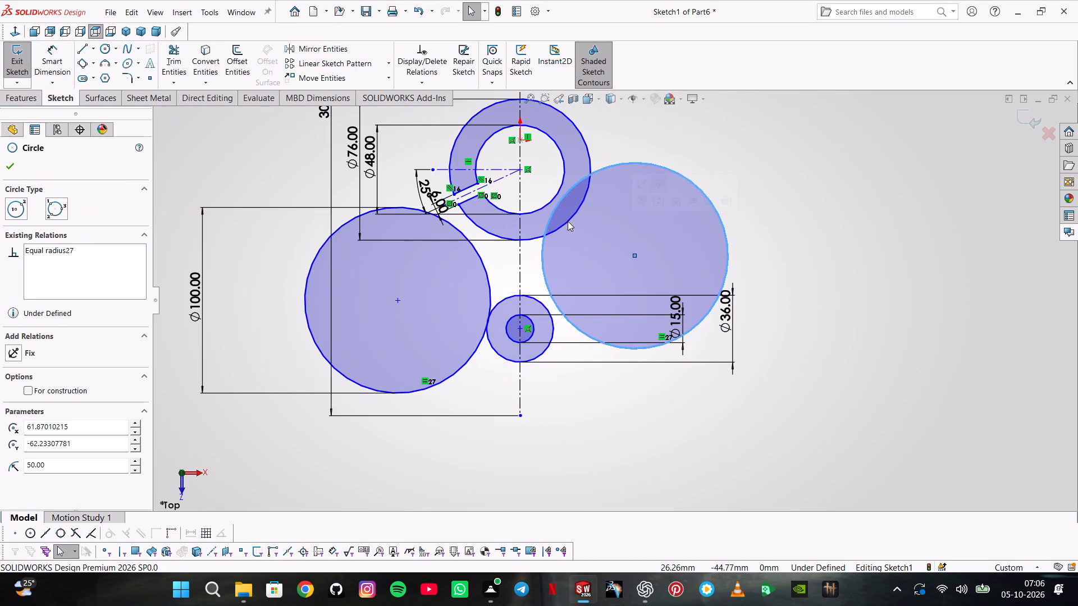
{"action": "left_click", "coordinate": [576, 214], "text": "ctrl"}
{"action": "left_click", "coordinate": [629, 160]}
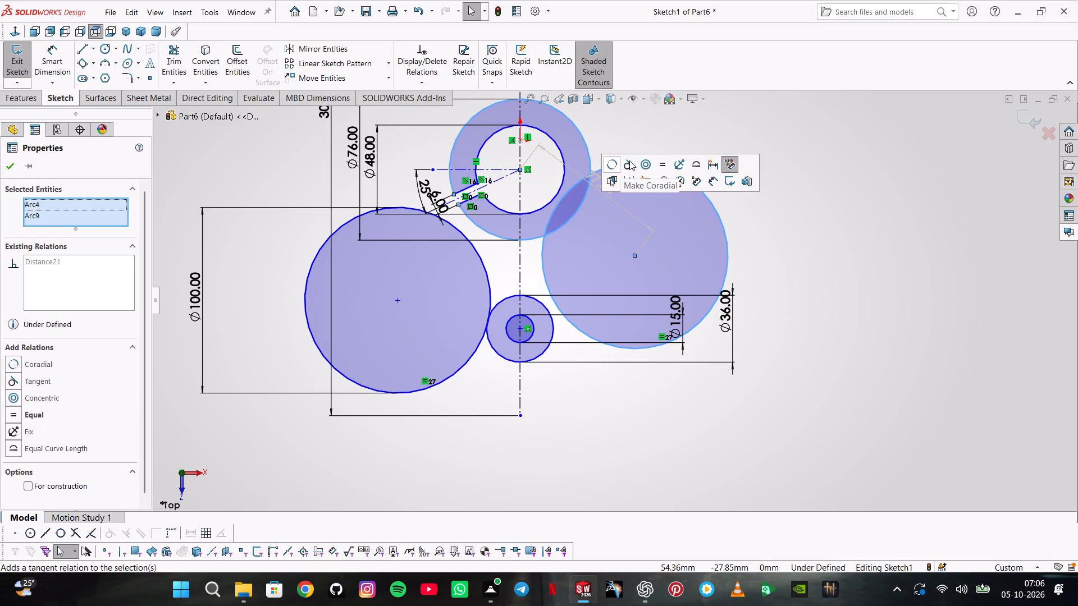
Replace the left 100 mm circle with a copy placed slightly closer to the ring, deleting the original dimensioned circle.
{"action": "left_click", "coordinate": [620, 131]}
{"action": "left_click_drag", "start_coordinate": [404, 326], "coordinate": [418, 316], "text": "ctrl"}
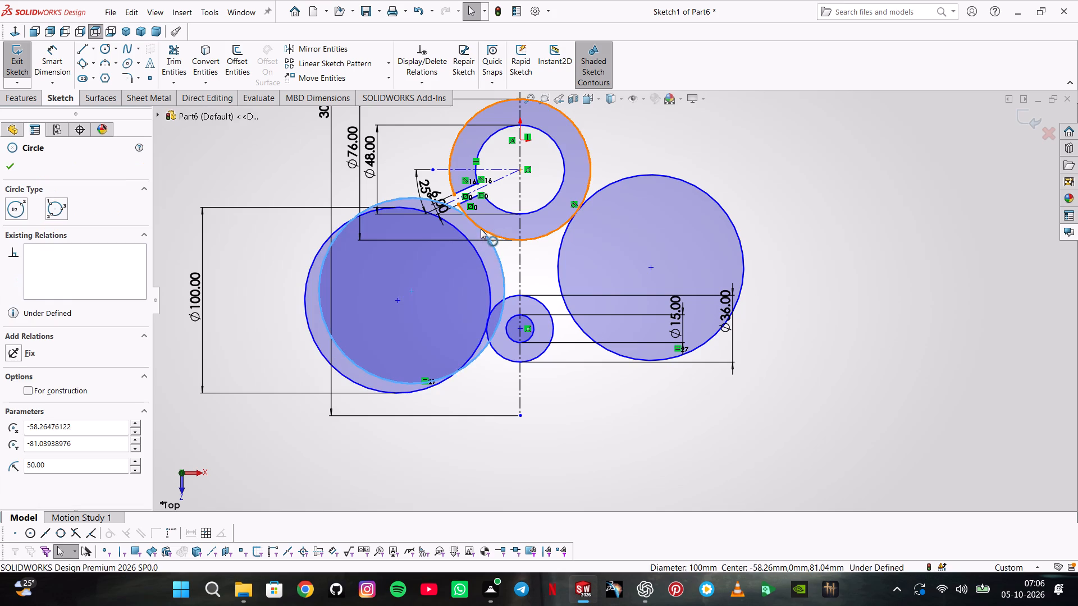
{"action": "left_click", "coordinate": [483, 229], "text": "ctrl"}
{"action": "key", "text": "Escape"}
{"action": "key", "text": "Escape"}
{"action": "key", "text": "Escape"}
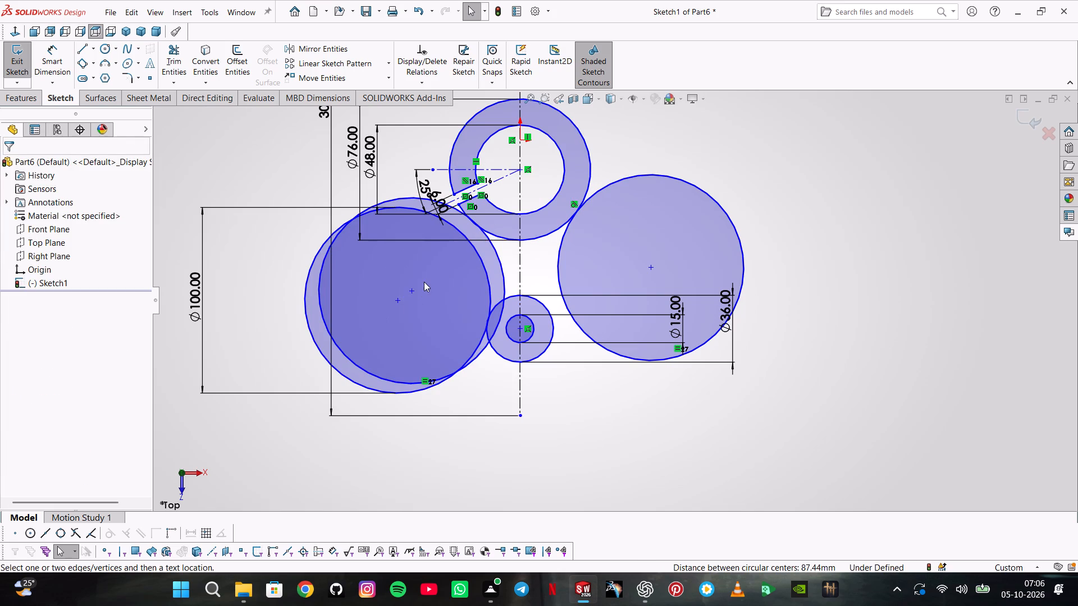
{"action": "left_click", "coordinate": [424, 282]}
{"action": "key", "text": "F12"}
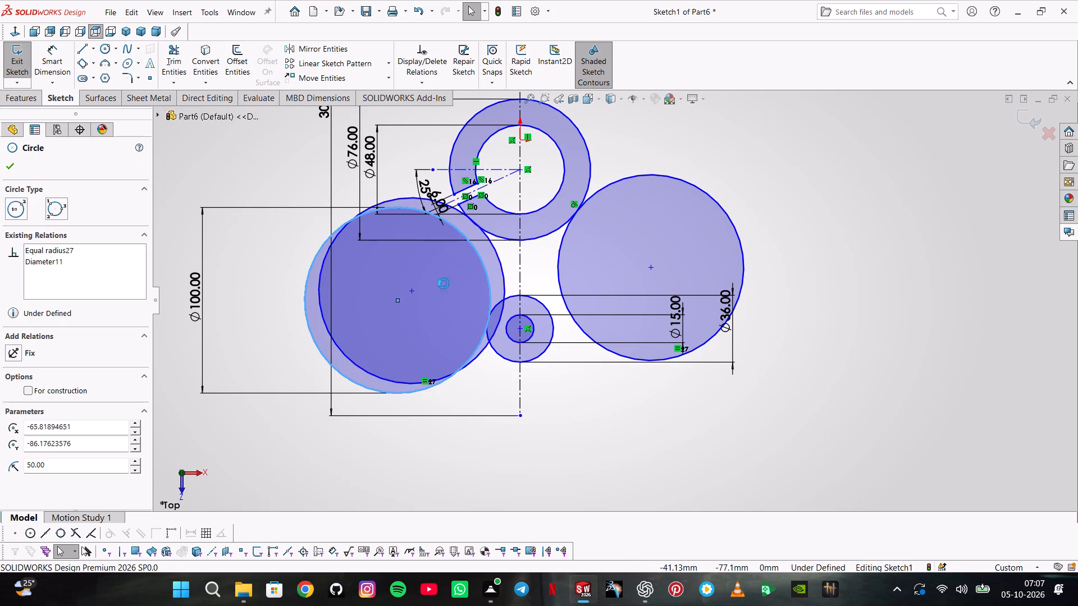
{"action": "key", "text": "Delete"}
Make the copied left circle tangent to the ring's outer circle.
{"action": "left_click", "coordinate": [473, 289]}
{"action": "left_click", "coordinate": [433, 288]}
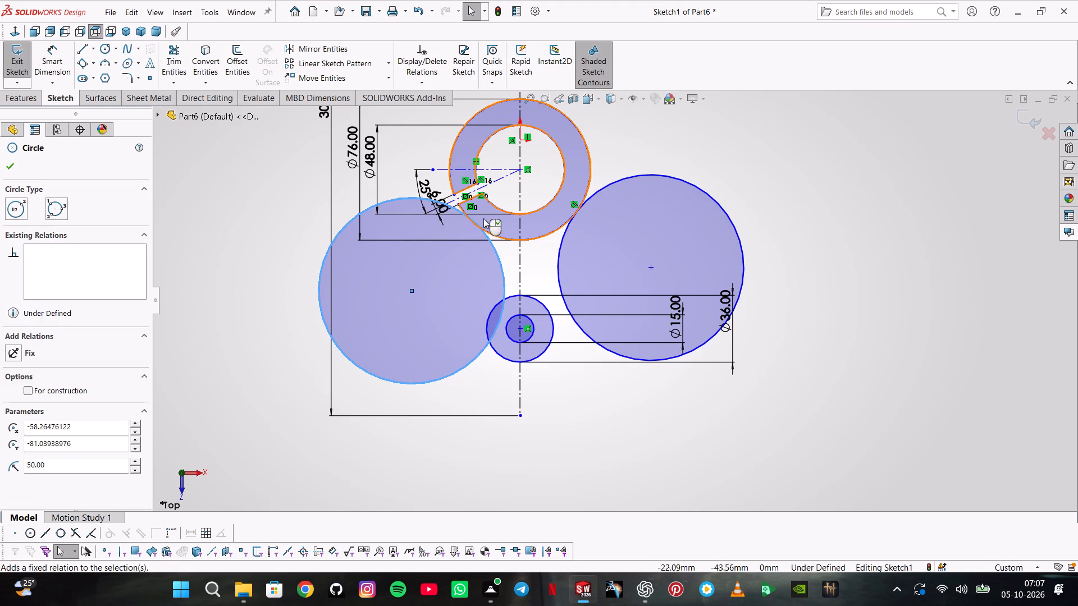
{"action": "left_click", "coordinate": [489, 229], "text": "ctrl"}
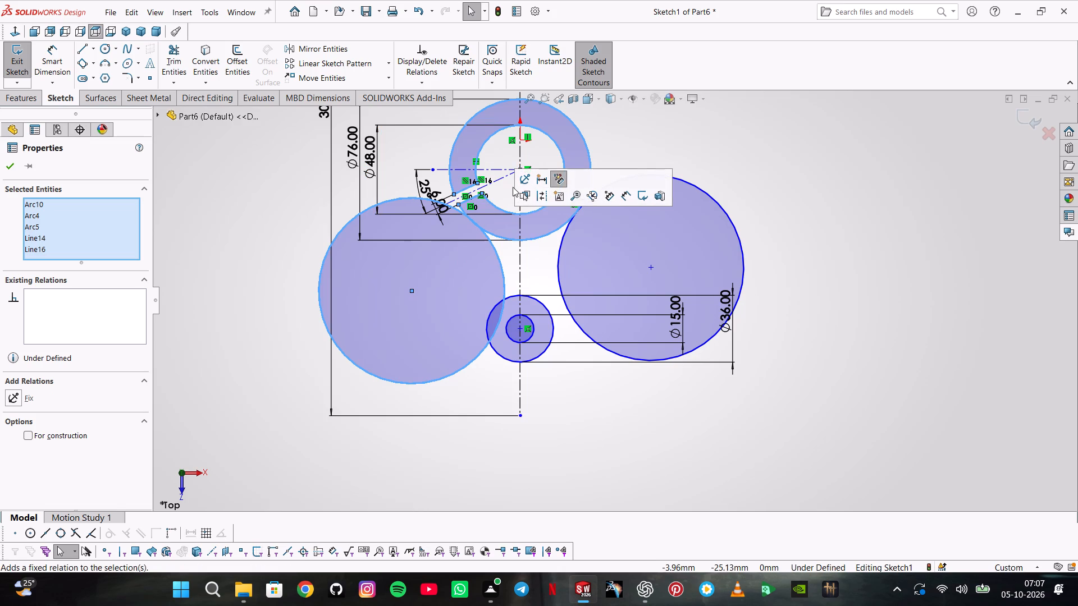
{"action": "key", "text": "Escape"}
{"action": "key", "text": "Escape"}
{"action": "key", "text": "Escape"}
{"action": "key", "text": "Escape"}
{"action": "left_click", "coordinate": [452, 285]}
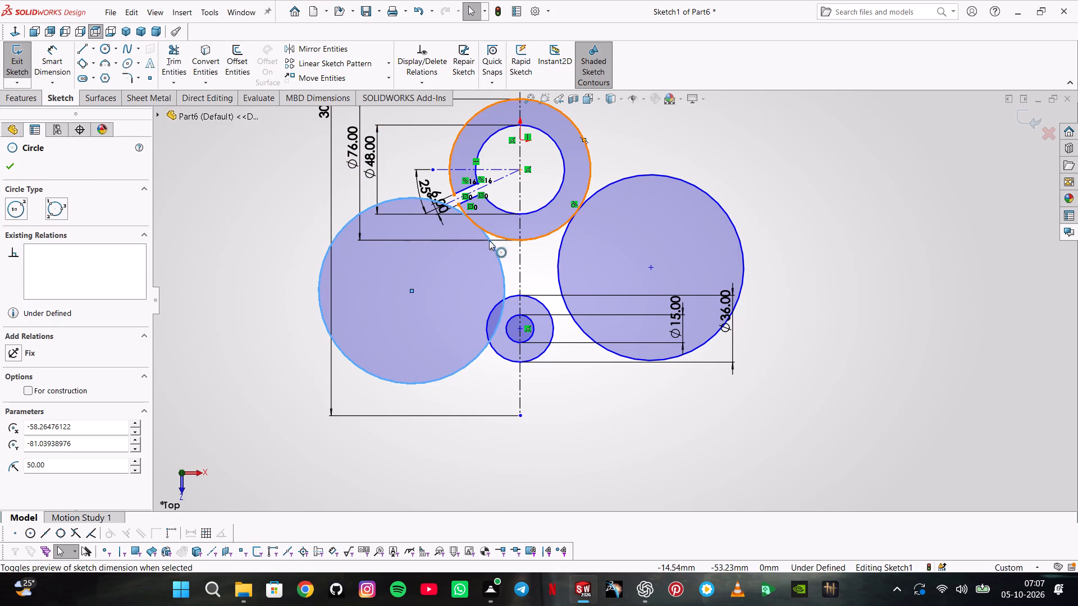
{"action": "left_click", "coordinate": [491, 235], "text": "ctrl"}
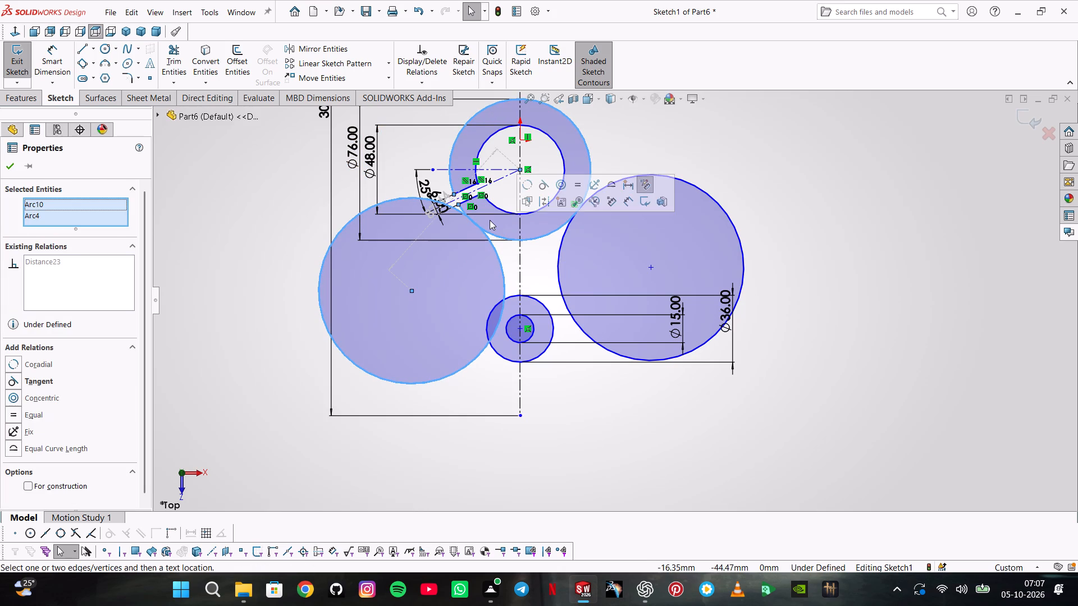
{"action": "left_click", "coordinate": [540, 186]}
{"action": "left_click", "coordinate": [469, 291]}
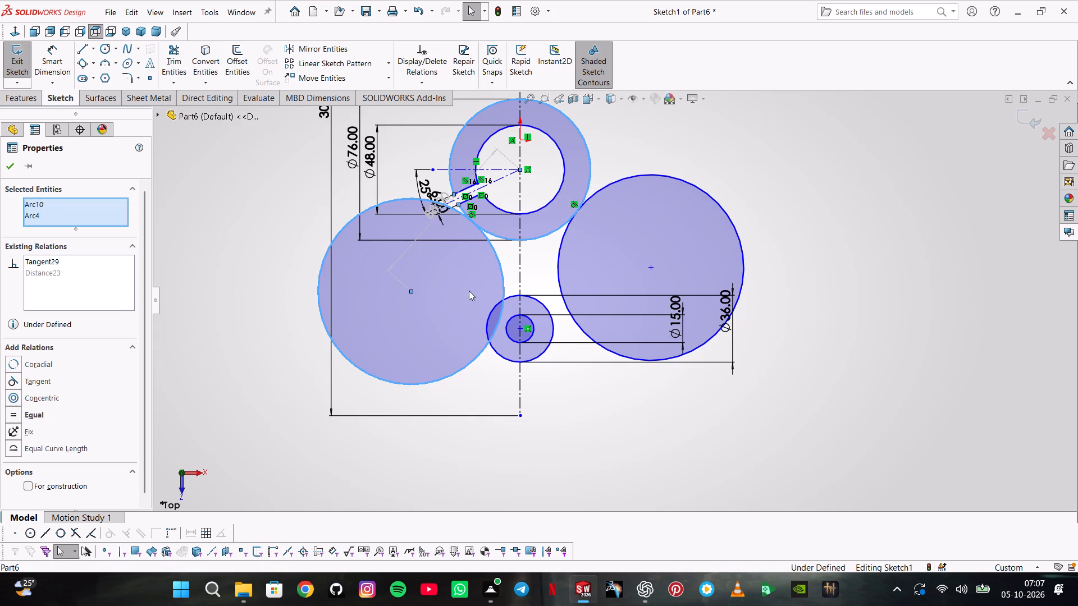
{"action": "key", "text": "Escape"}
Make the left large circle tangent to the 36 mm circle.
{"action": "left_click", "coordinate": [506, 314], "text": "ctrl"}
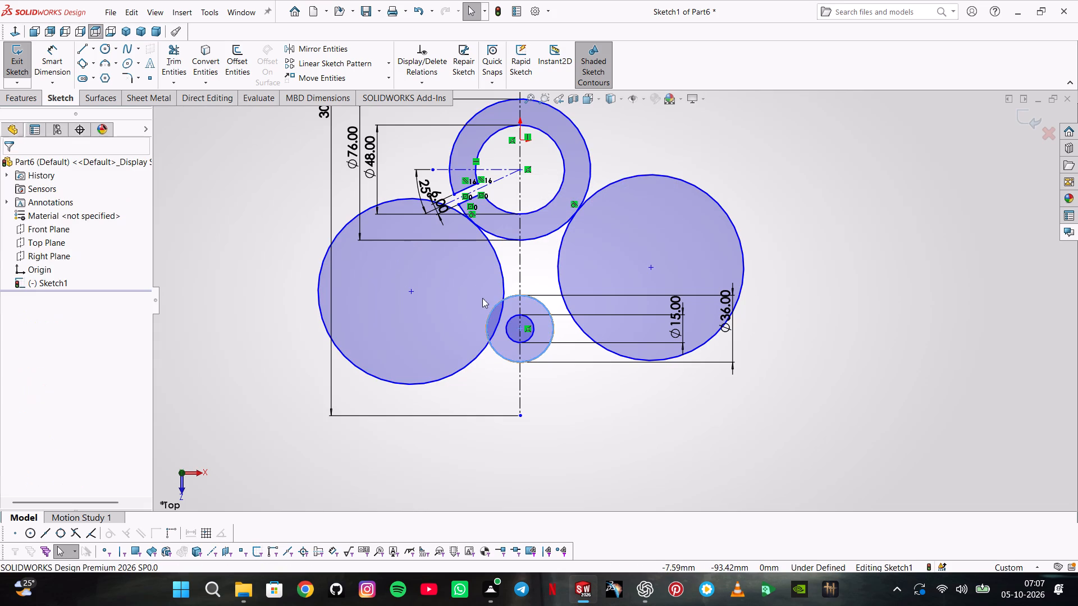
{"action": "left_click", "coordinate": [476, 291], "text": "ctrl"}
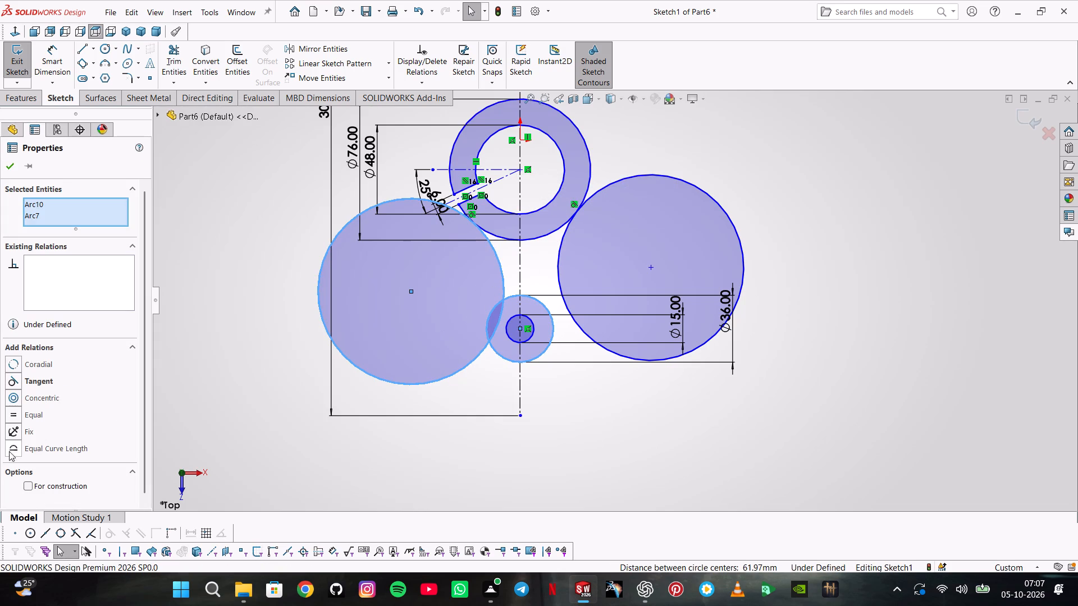
{"action": "left_click", "coordinate": [48, 385]}
{"action": "key", "text": "Escape"}
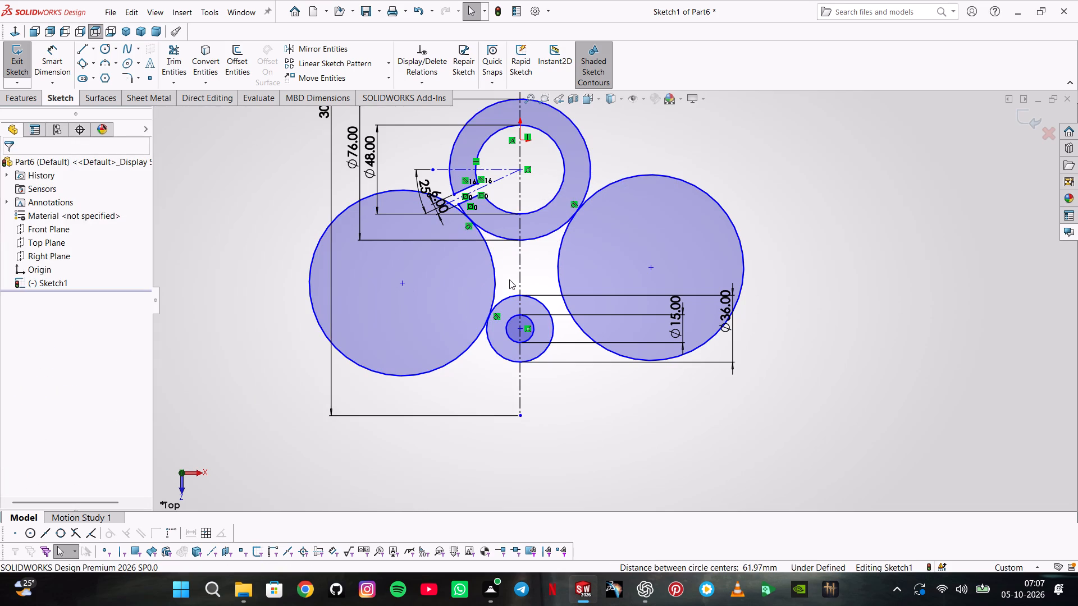
Resize the right large circle freehand to about 46 mm radius.
{"action": "left_click_drag", "start_coordinate": [691, 228], "coordinate": [680, 229]}
{"action": "left_click", "coordinate": [533, 311], "text": "ctrl"}
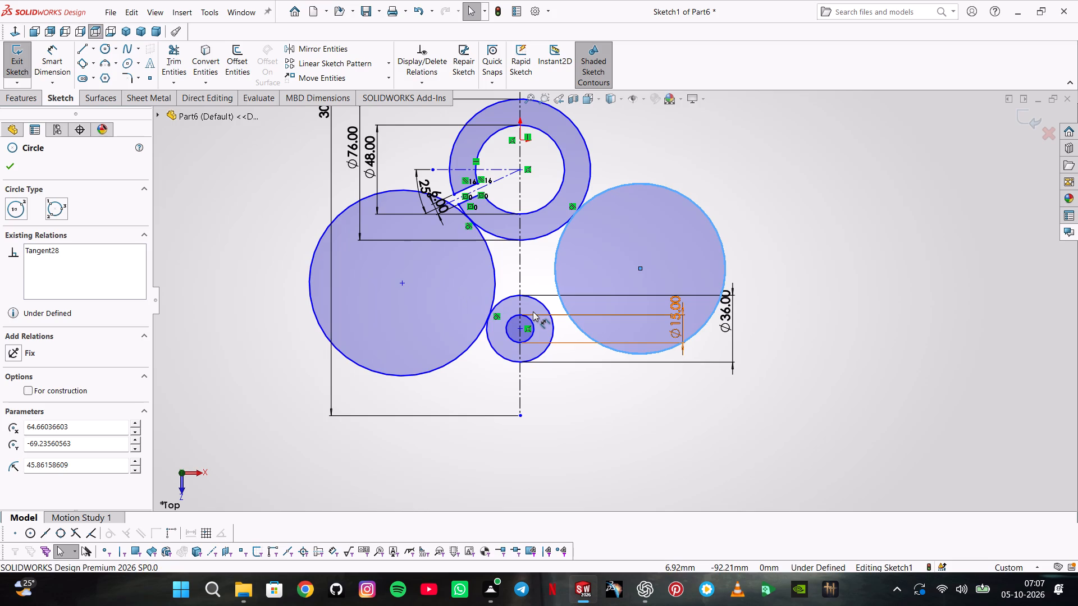
{"action": "key", "text": "Escape"}
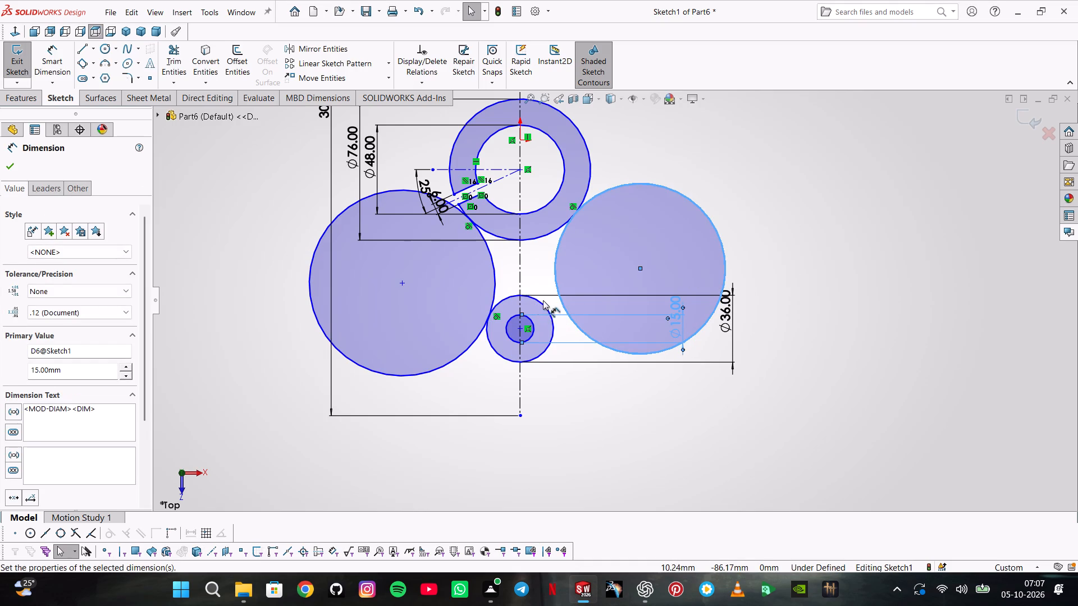
{"action": "key", "text": "Escape"}
{"action": "key", "text": "Escape"}
Make the right large circle tangent to the 36 mm circle.
{"action": "scroll", "coordinate": [509, 301], "scroll_direction": "down", "scroll_amount": 4}
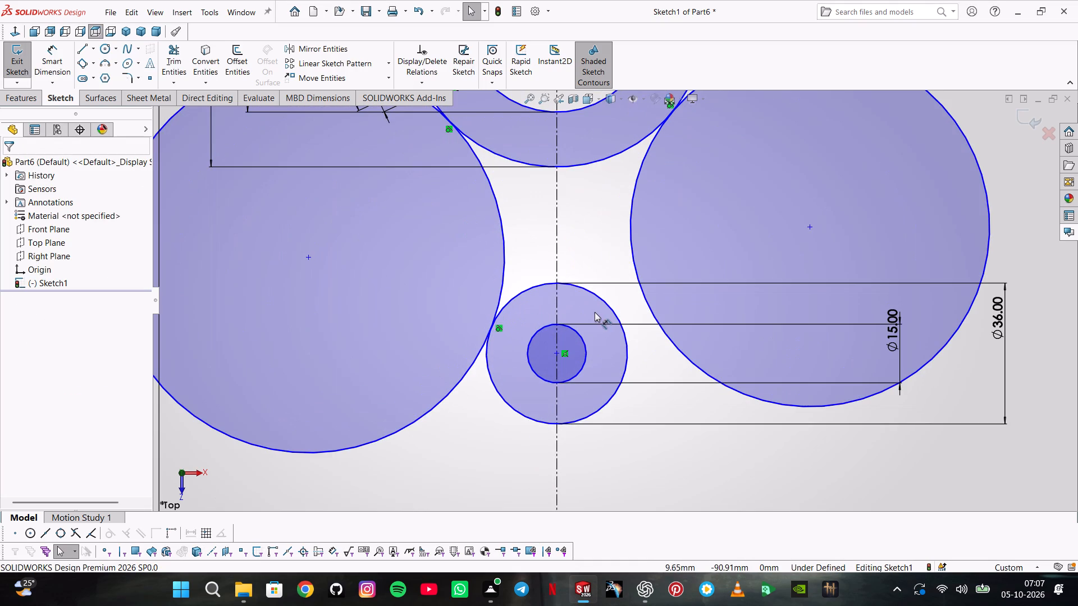
{"action": "key", "text": "Escape"}
{"action": "key", "text": "Escape"}
{"action": "key", "text": "Escape"}
{"action": "left_click", "coordinate": [590, 235]}
{"action": "left_click", "coordinate": [663, 249]}
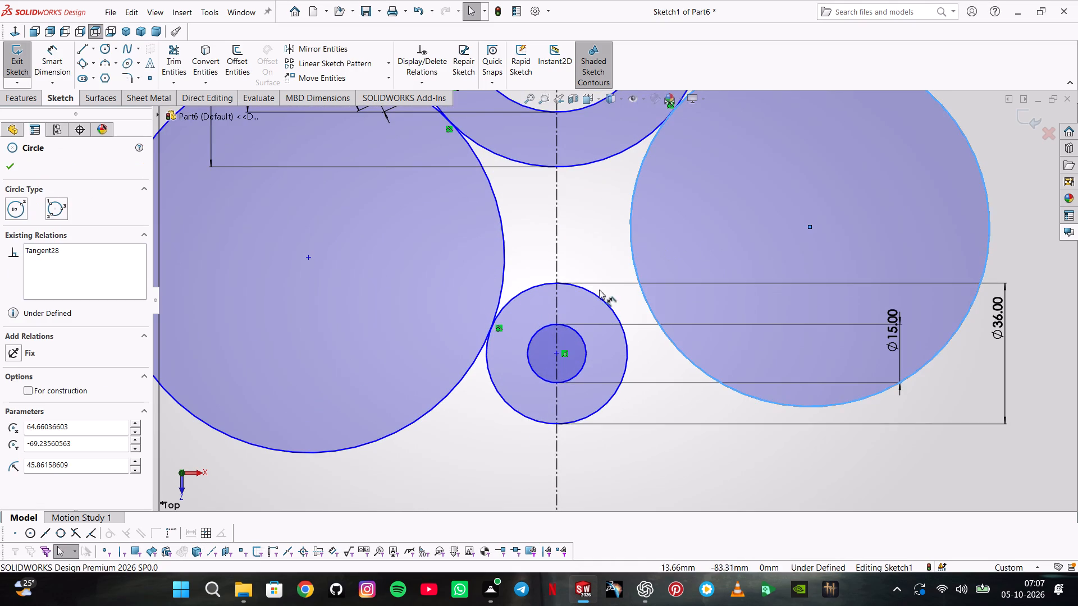
{"action": "left_click", "coordinate": [577, 305], "text": "ctrl"}
{"action": "left_click", "coordinate": [632, 254]}
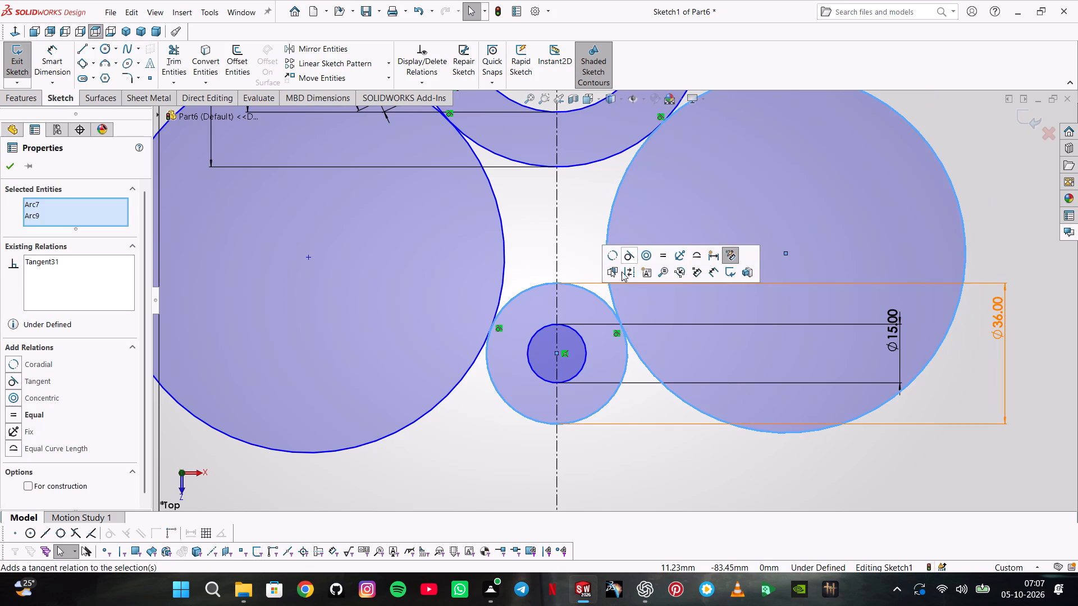
Trim away the outer portions of both large side circles and the 36 mm circle's upper arc between the connecting arcs.
{"action": "scroll", "coordinate": [727, 206], "scroll_direction": "up", "scroll_amount": 3}
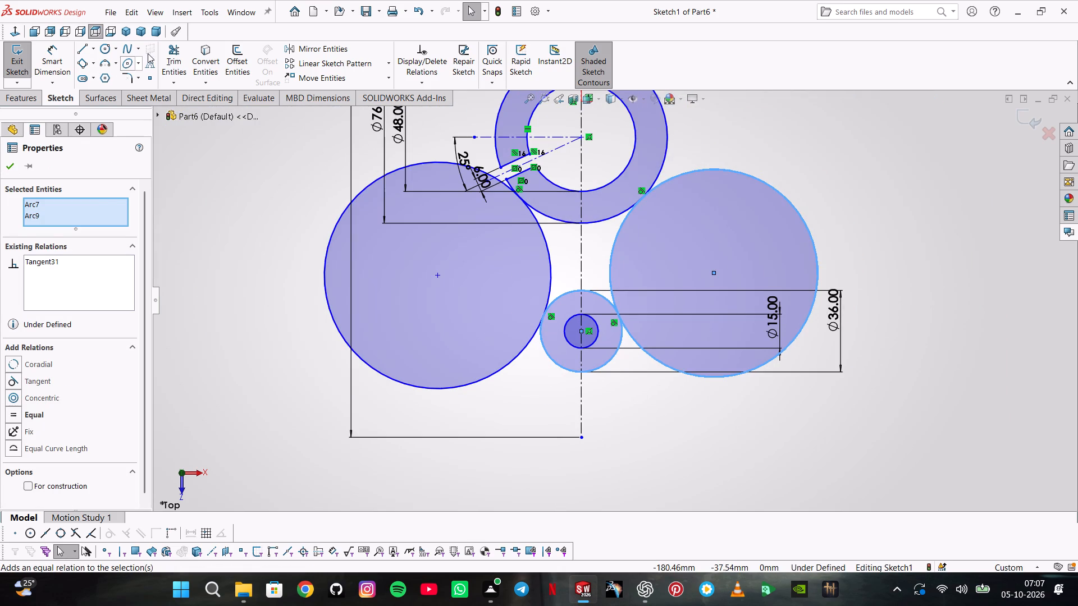
{"action": "left_click", "coordinate": [162, 49]}
{"action": "left_click", "coordinate": [336, 223]}
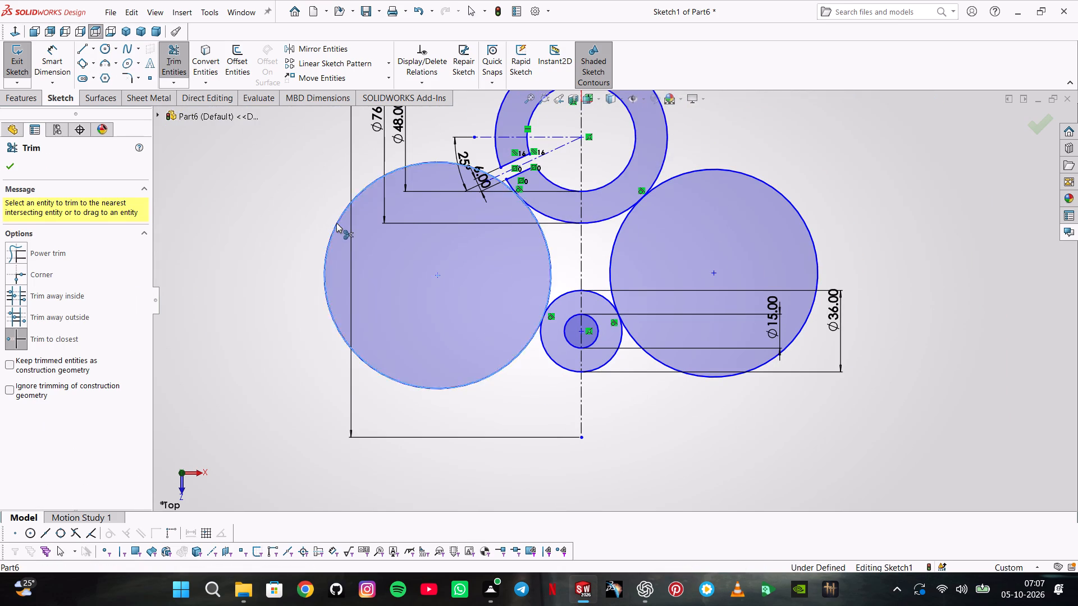
{"action": "left_click", "coordinate": [768, 183]}
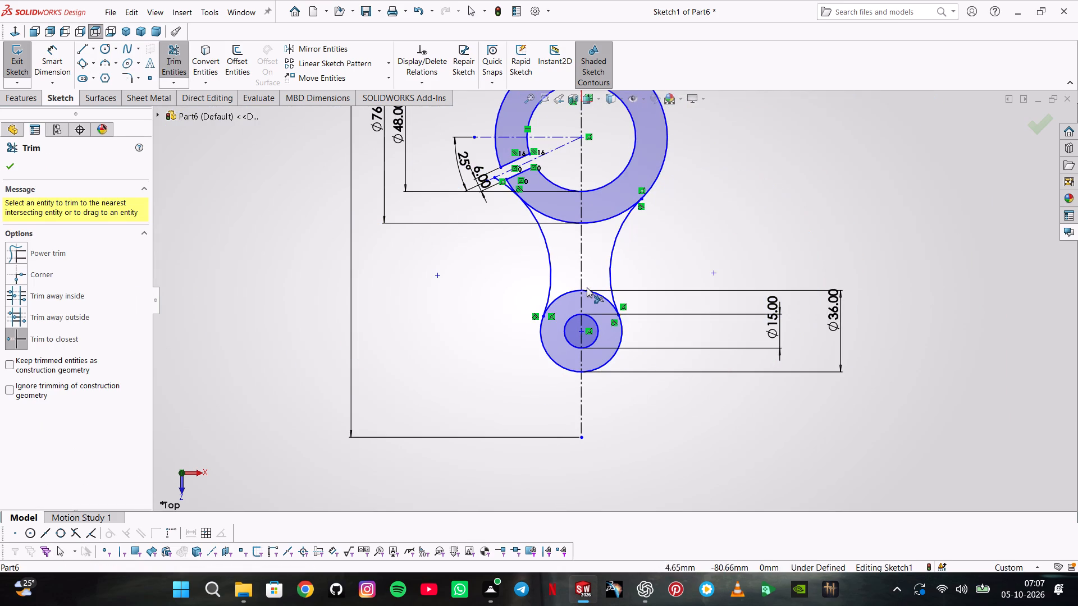
{"action": "left_click", "coordinate": [588, 289]}
{"action": "left_click", "coordinate": [568, 294]}
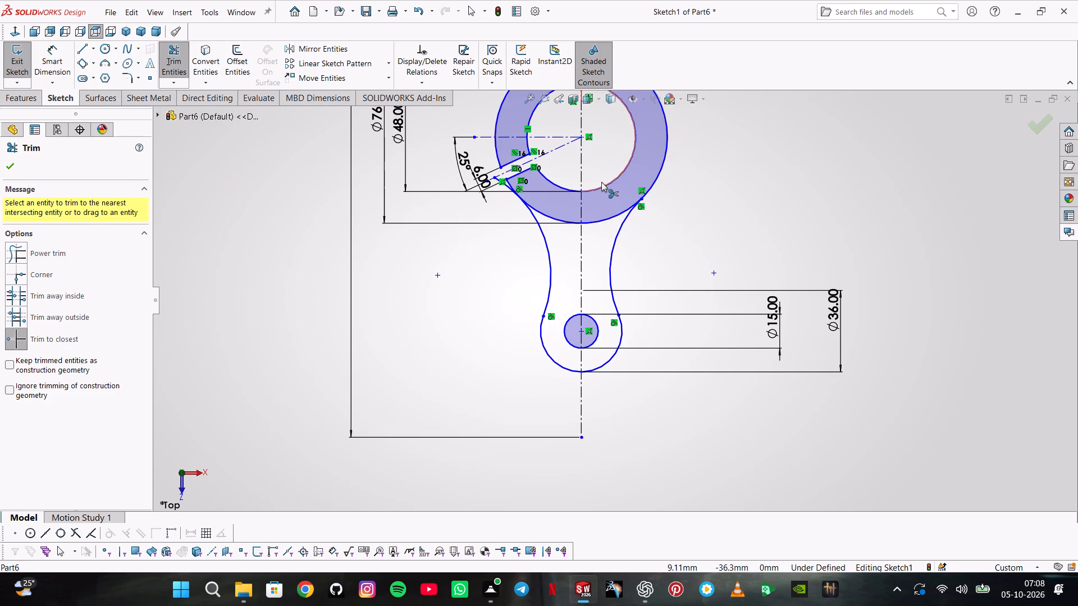
Dimension the vertical distance between the ring's centre and the 15 mm circle's centre as 45 mm.
{"action": "scroll", "coordinate": [601, 181], "scroll_direction": "up", "scroll_amount": 1}
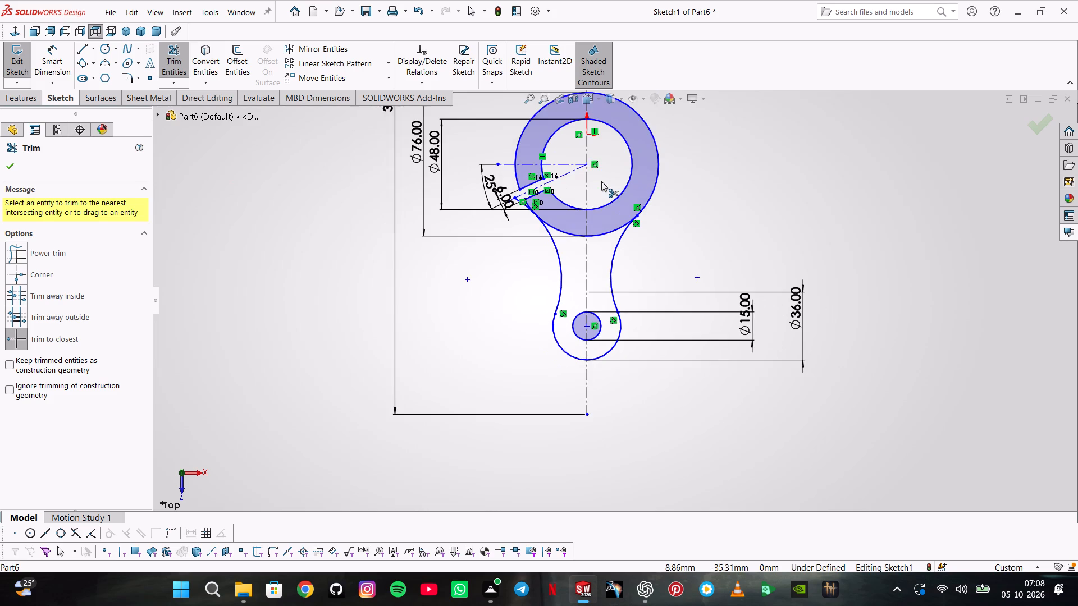
{"action": "scroll", "coordinate": [601, 181], "scroll_direction": "up", "scroll_amount": 1}
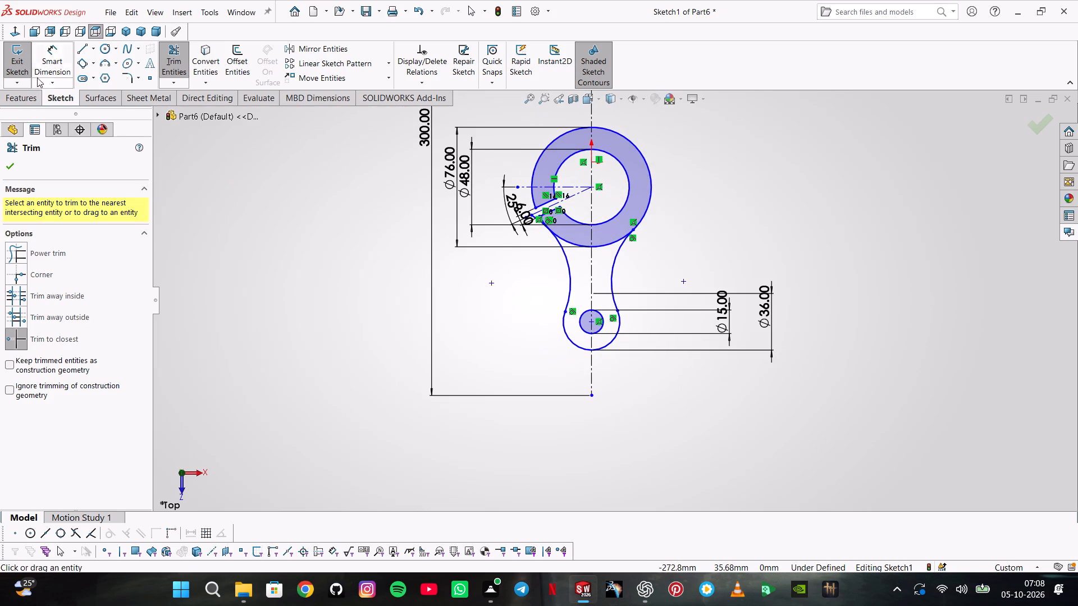
{"action": "left_click", "coordinate": [48, 55]}
{"action": "left_click", "coordinate": [593, 188]}
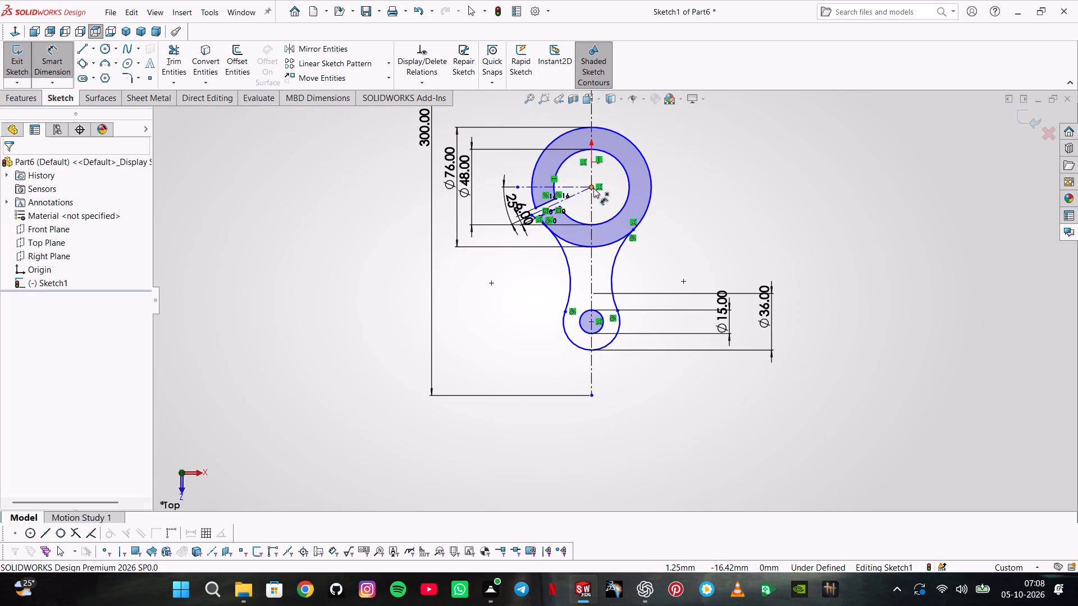
{"action": "left_click", "coordinate": [592, 322]}
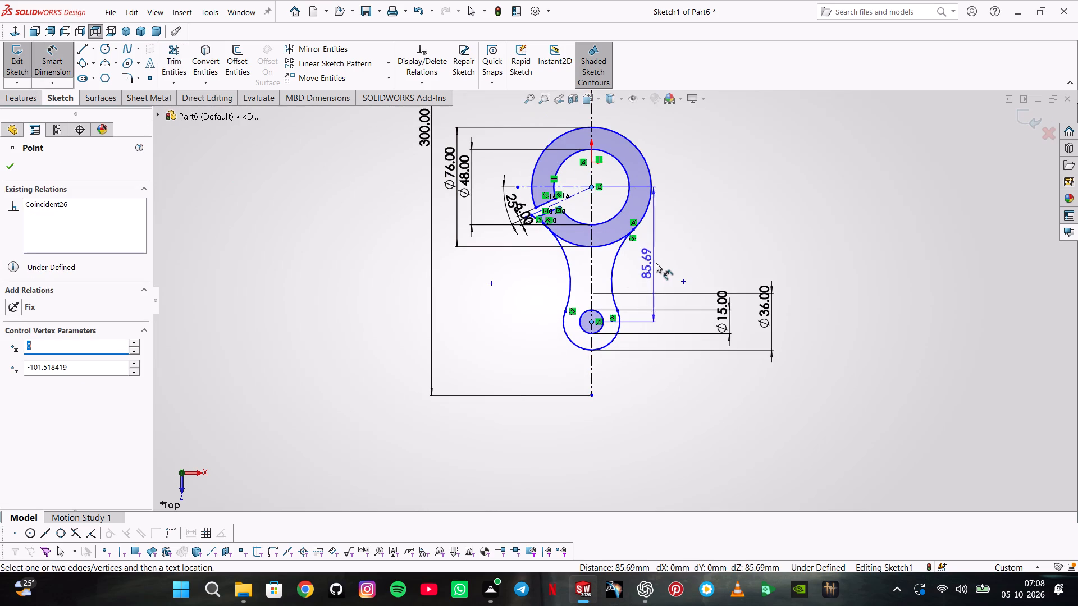
{"action": "left_click", "coordinate": [685, 253]}
{"action": "type", "text": "45"}
{"action": "key", "text": "Return"}
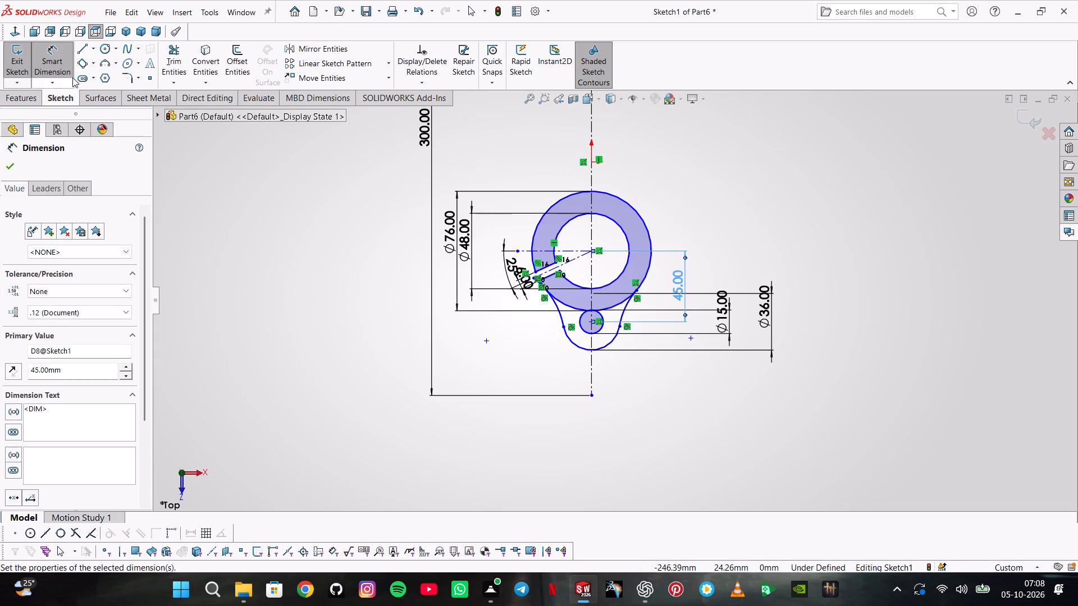
Trim the ring's lower outer arc between the connecting arcs and the left connecting arc's stray end beside the slot.
{"action": "left_click", "coordinate": [173, 51]}
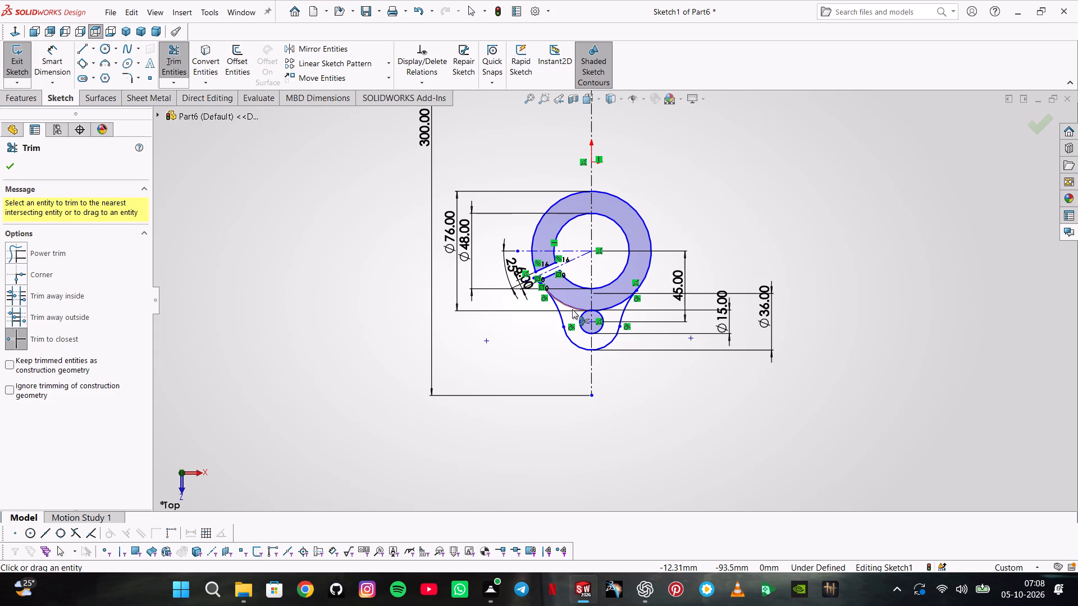
{"action": "left_click", "coordinate": [566, 303]}
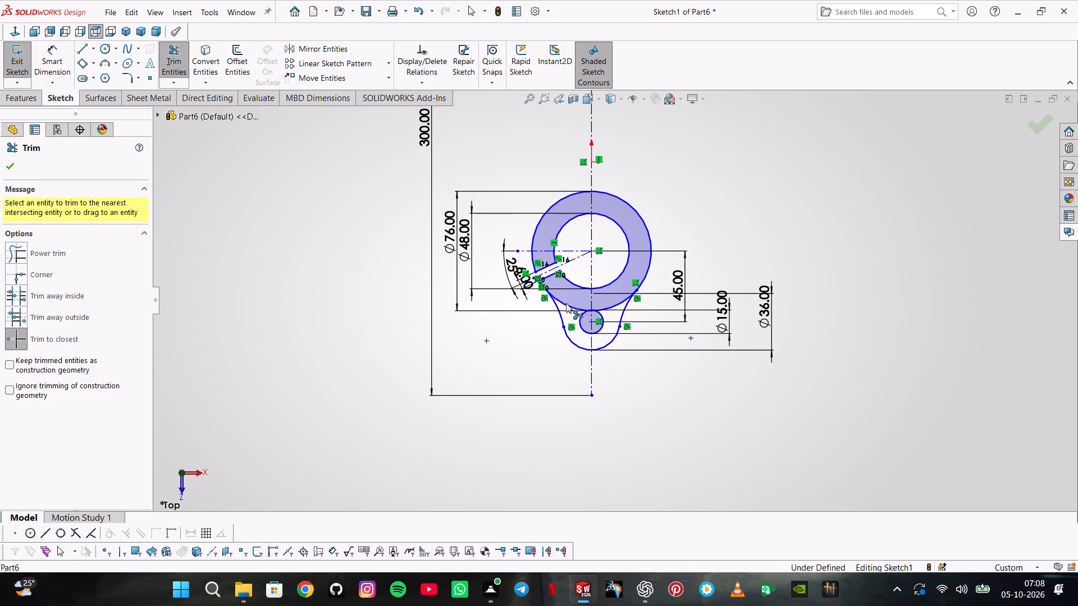
{"action": "left_click", "coordinate": [610, 307]}
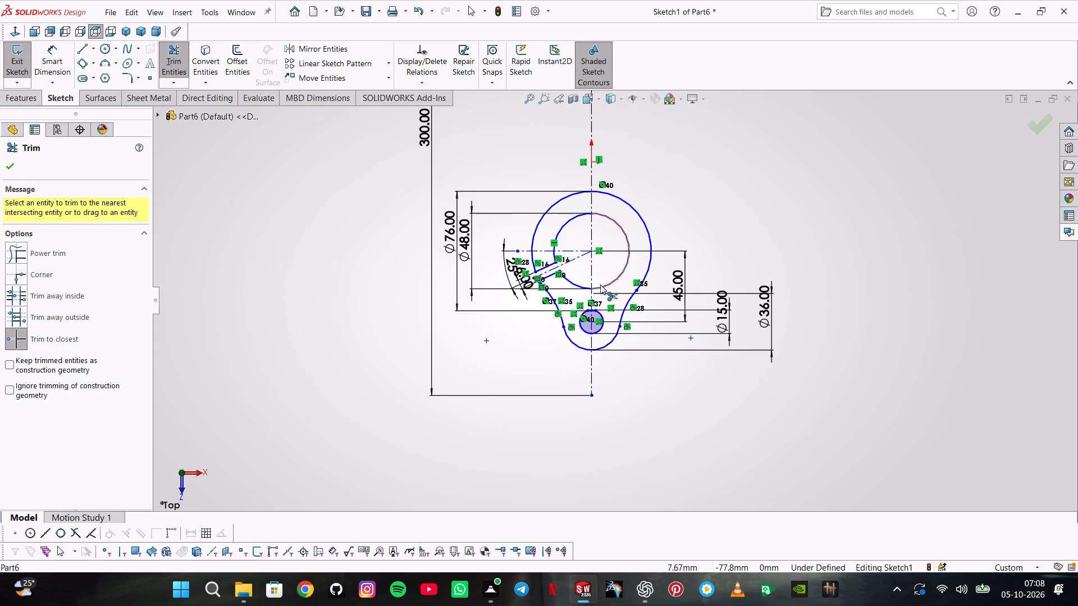
{"action": "scroll", "coordinate": [593, 286], "scroll_direction": "down", "scroll_amount": 5}
{"action": "scroll", "coordinate": [525, 291], "scroll_direction": "down", "scroll_amount": 4}
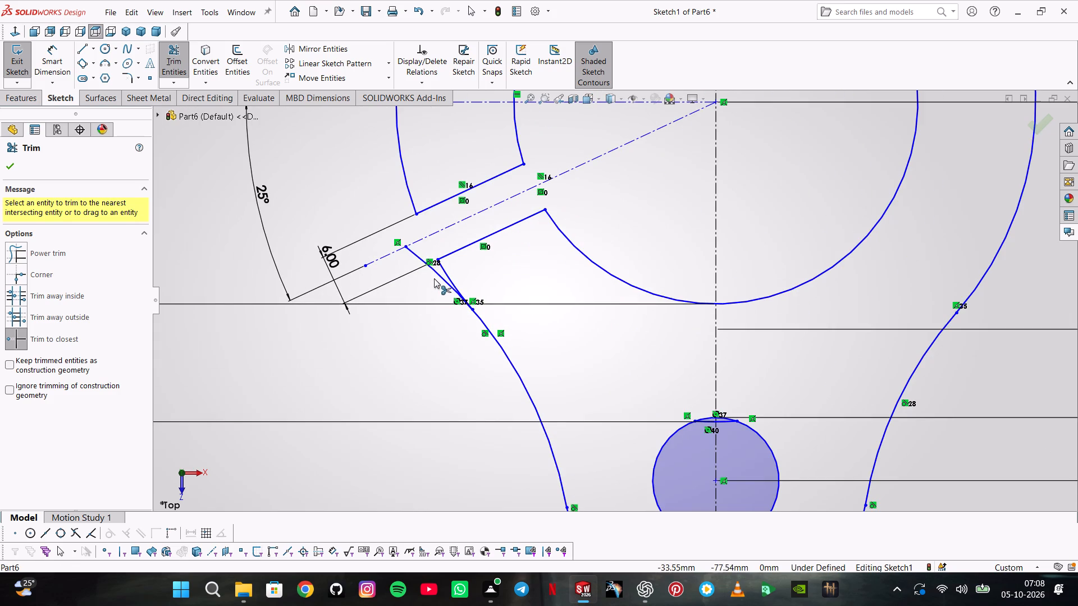
{"action": "left_click", "coordinate": [436, 274]}
Examine the trimmed profile around the slot and the 15 mm hole.
{"action": "scroll", "coordinate": [573, 290], "scroll_direction": "up", "scroll_amount": 4}
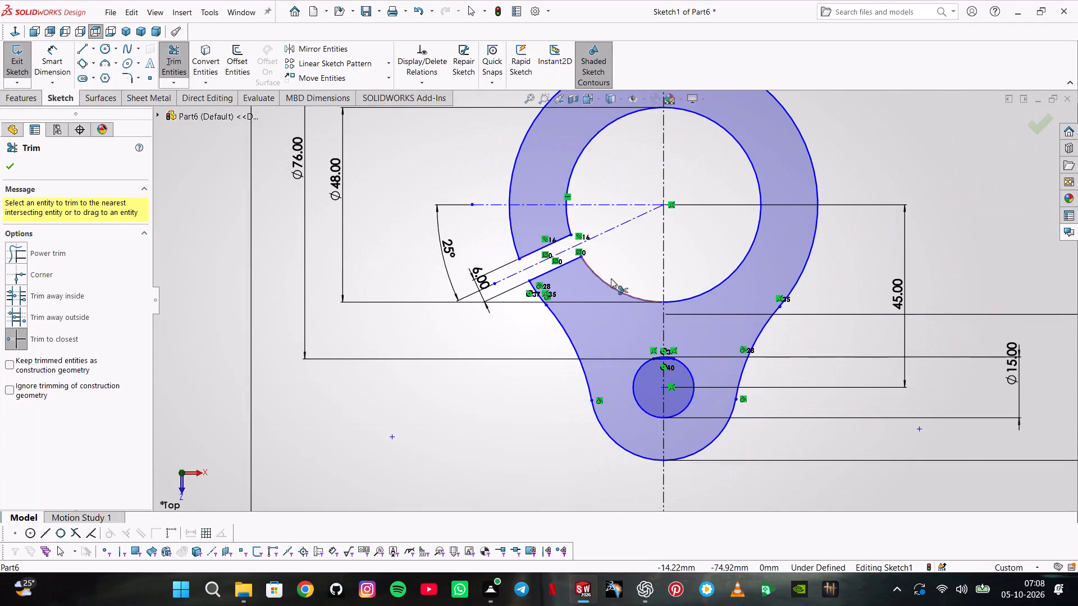
{"action": "scroll", "coordinate": [746, 236], "scroll_direction": "up", "scroll_amount": 3}
{"action": "scroll", "coordinate": [716, 183], "scroll_direction": "up", "scroll_amount": 1}
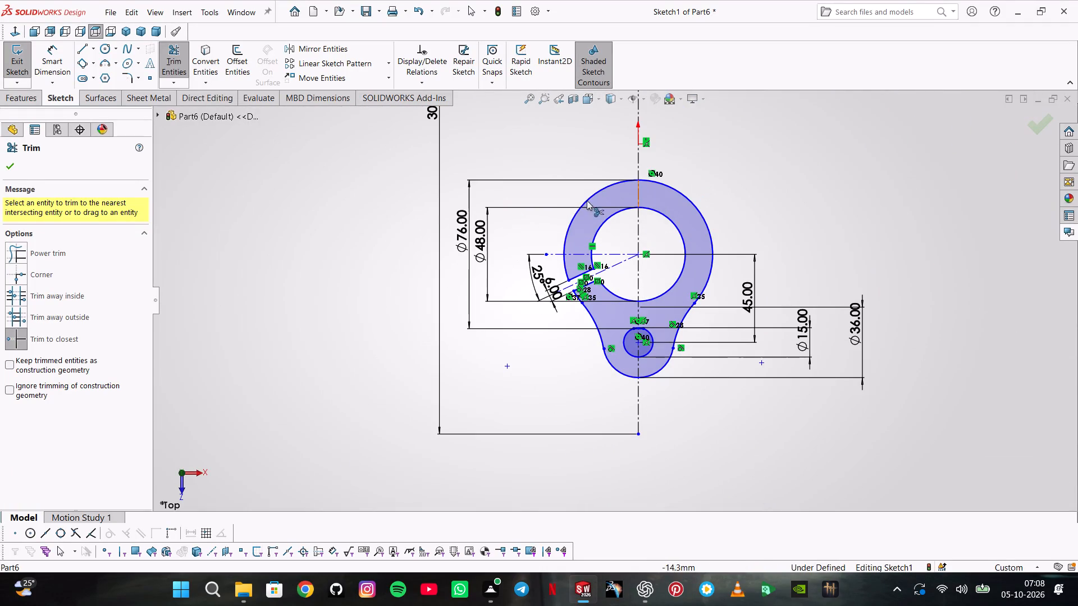
{"action": "scroll", "coordinate": [636, 333], "scroll_direction": "down", "scroll_amount": 4}
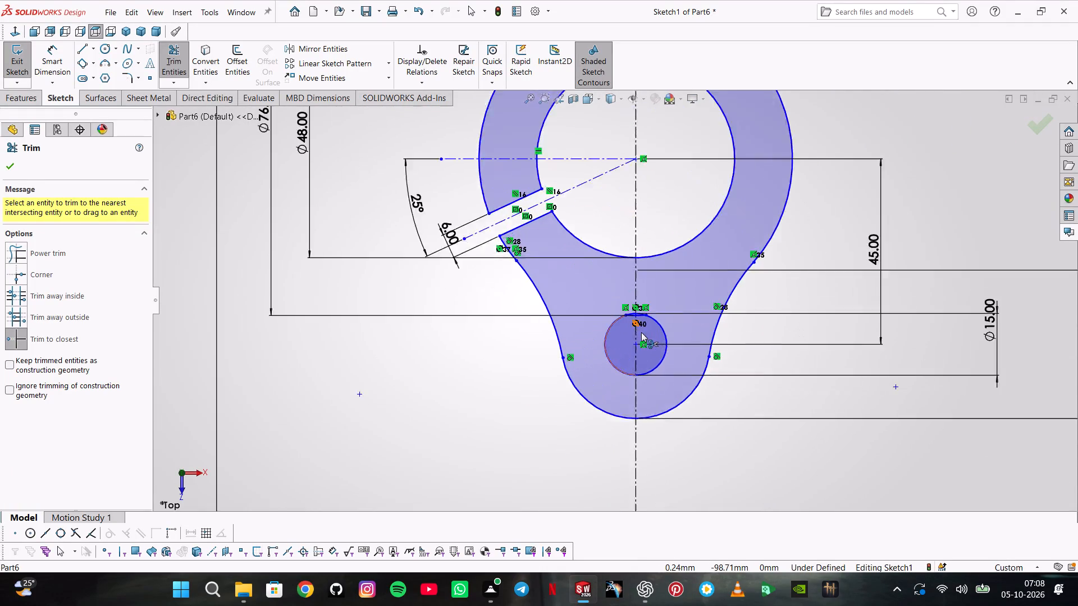
{"action": "scroll", "coordinate": [641, 332], "scroll_direction": "down", "scroll_amount": 2}
{"action": "scroll", "coordinate": [783, 343], "scroll_direction": "down", "scroll_amount": 2}
{"action": "scroll", "coordinate": [665, 314], "scroll_direction": "up", "scroll_amount": 5}
{"action": "scroll", "coordinate": [601, 214], "scroll_direction": "up", "scroll_amount": 3}
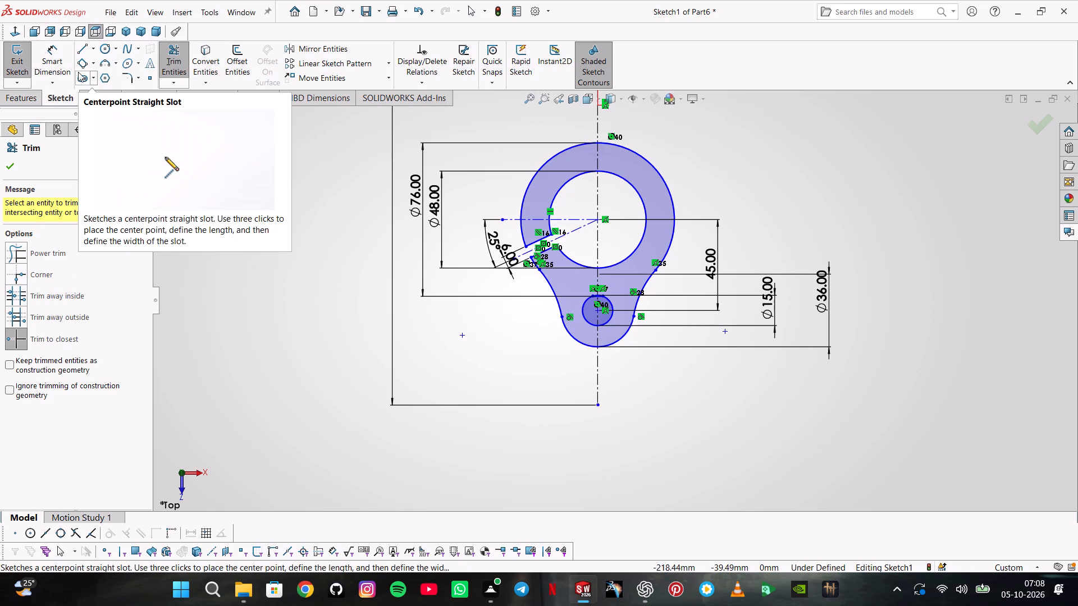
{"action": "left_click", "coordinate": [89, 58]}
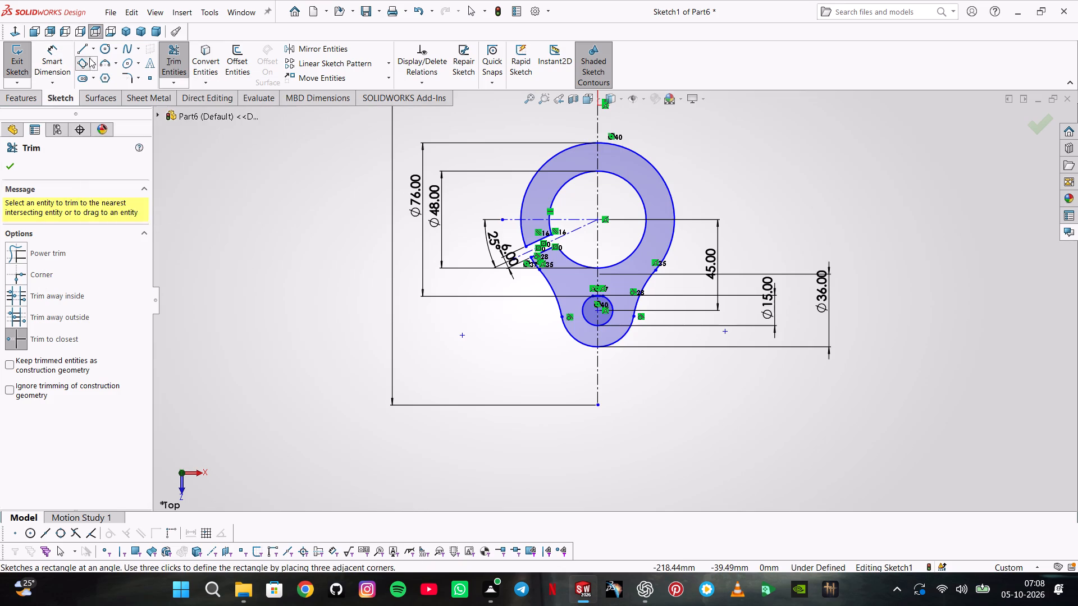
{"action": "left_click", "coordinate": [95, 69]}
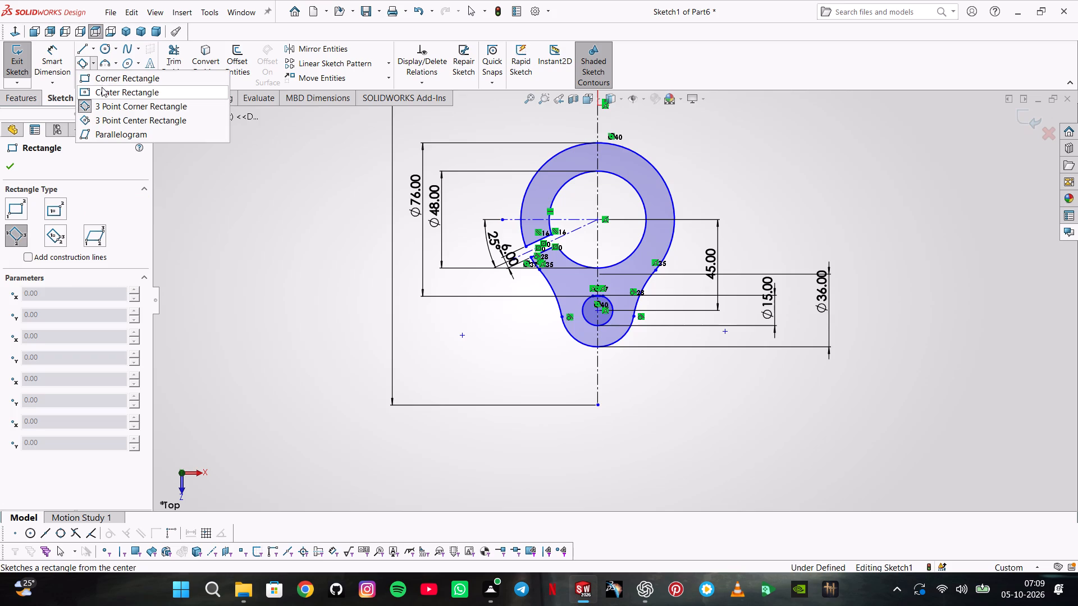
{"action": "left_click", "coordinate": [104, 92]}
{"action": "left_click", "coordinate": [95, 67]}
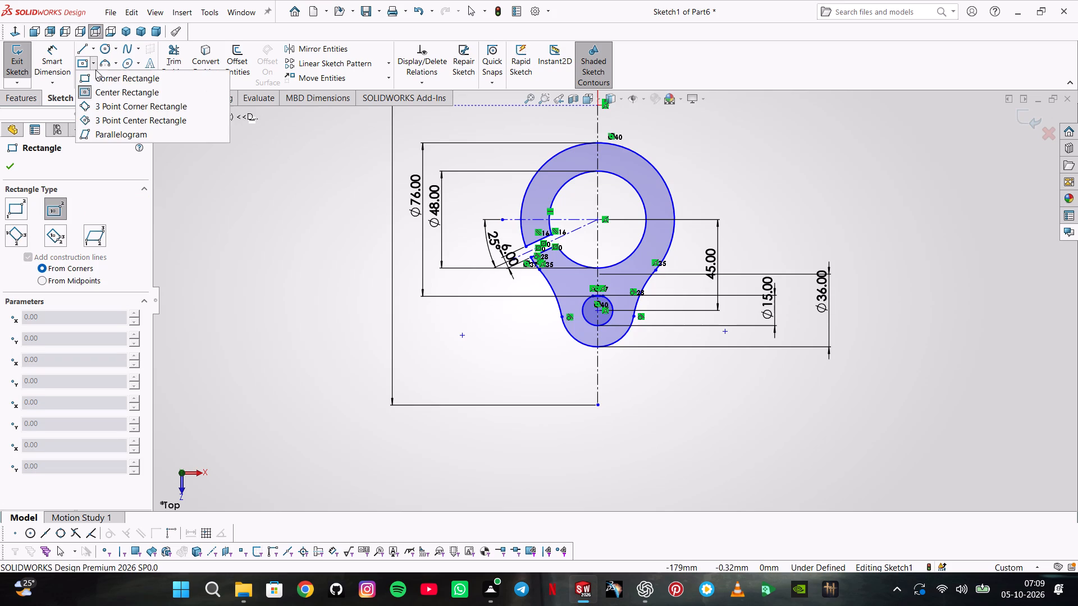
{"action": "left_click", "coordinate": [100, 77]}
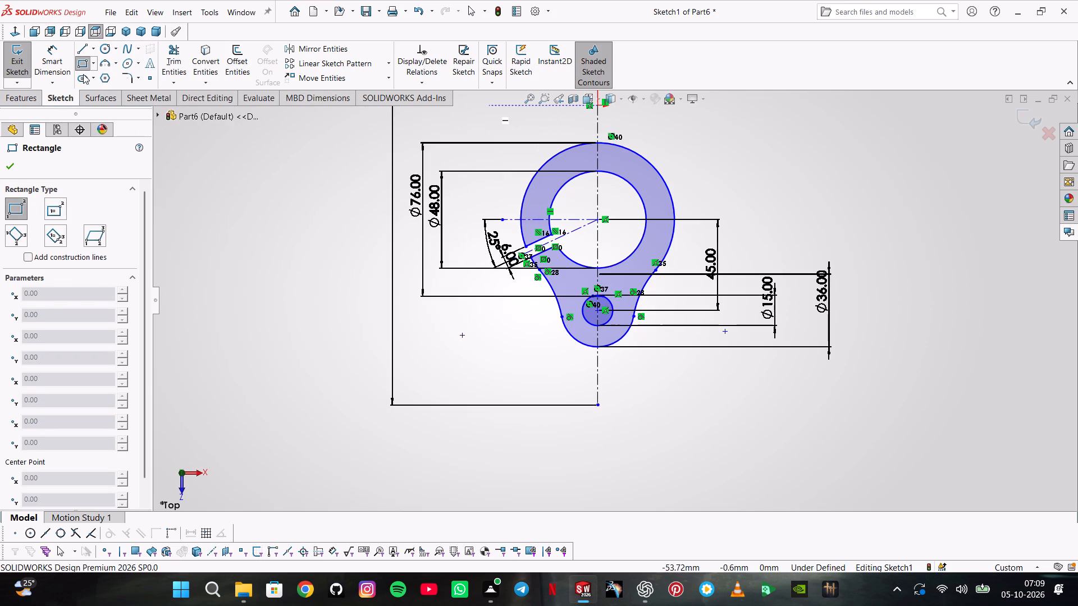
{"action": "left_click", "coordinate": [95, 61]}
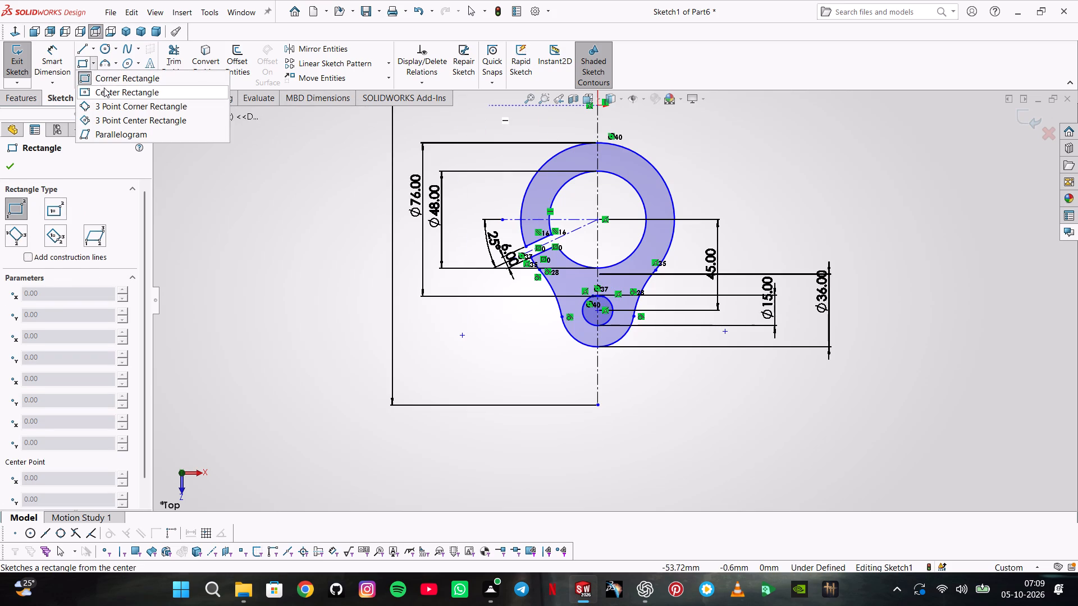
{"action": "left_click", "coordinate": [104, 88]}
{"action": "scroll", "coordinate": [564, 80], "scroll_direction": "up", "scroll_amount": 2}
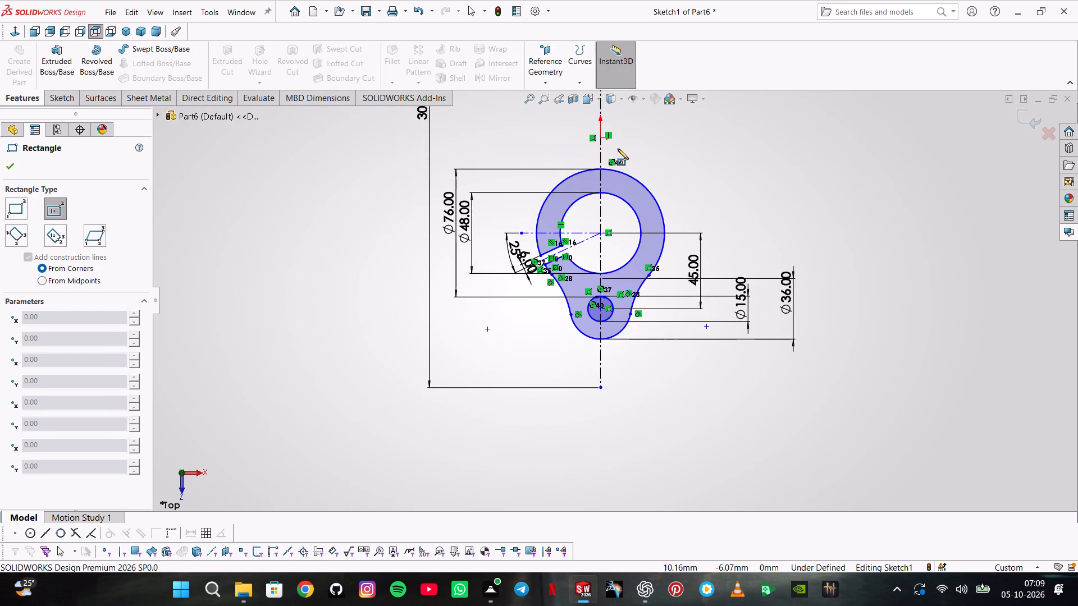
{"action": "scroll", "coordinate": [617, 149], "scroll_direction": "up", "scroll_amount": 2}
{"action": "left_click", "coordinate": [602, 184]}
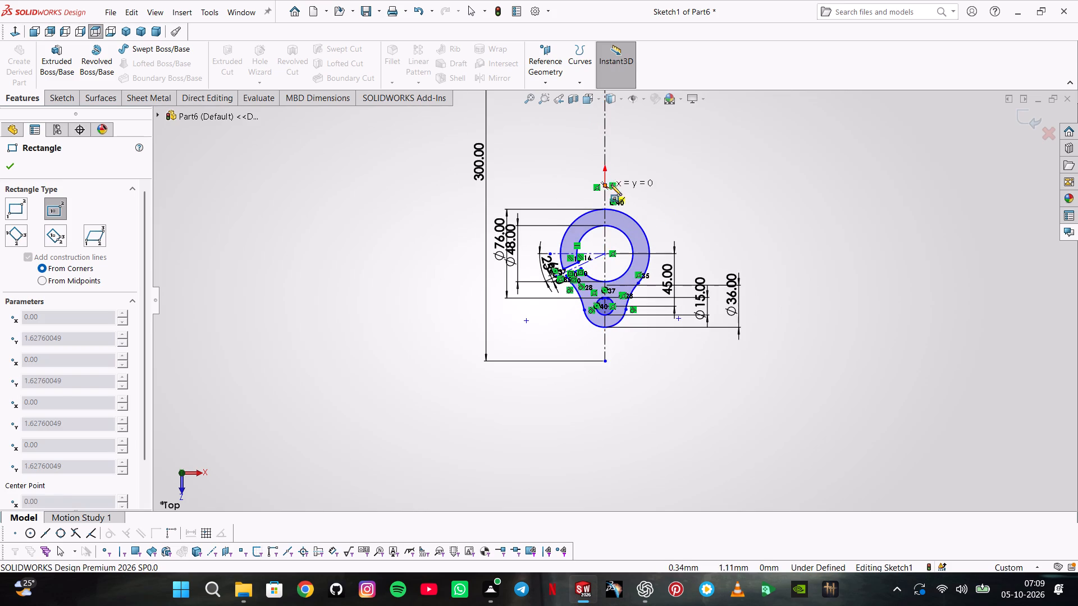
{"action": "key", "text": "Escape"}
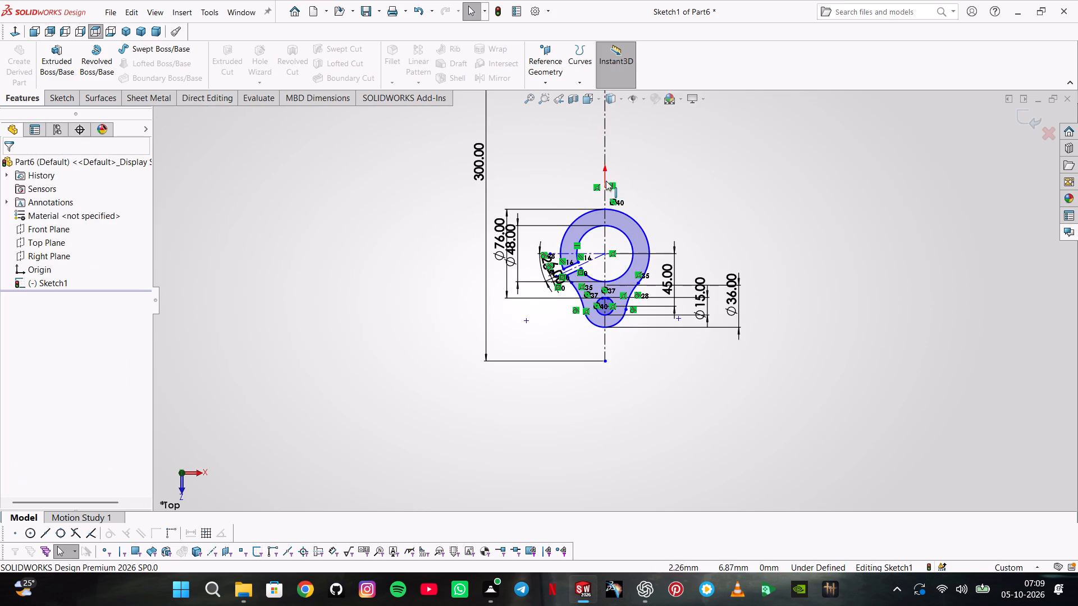
Sketch a centre rectangle about 35.5 mm wide on the vertical centreline, centred just above the ring and overlapping its upper edge.
{"action": "left_click", "coordinate": [56, 99]}
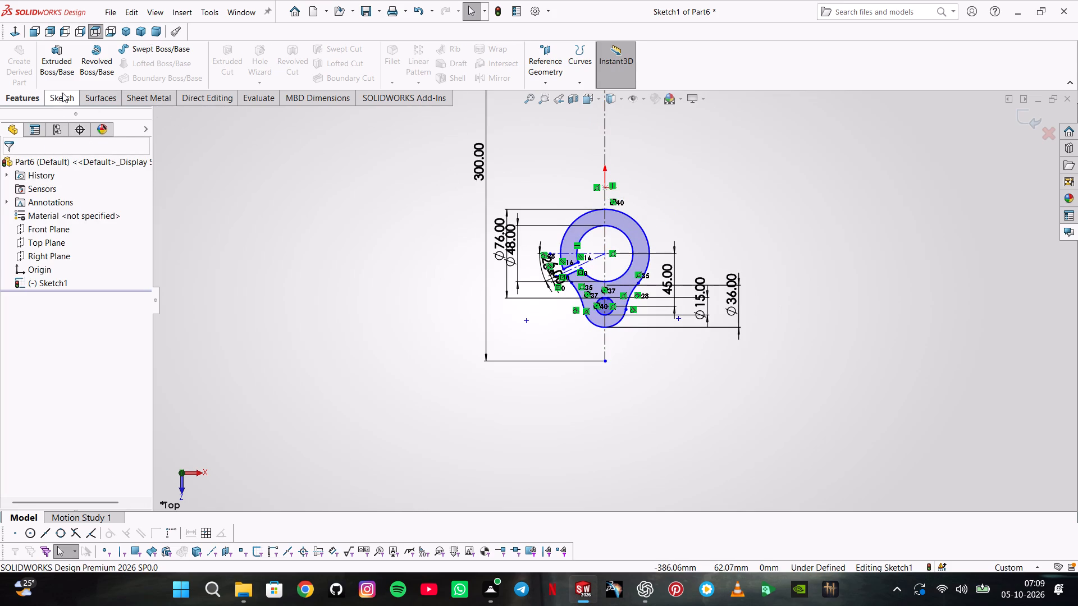
{"action": "left_click", "coordinate": [85, 66]}
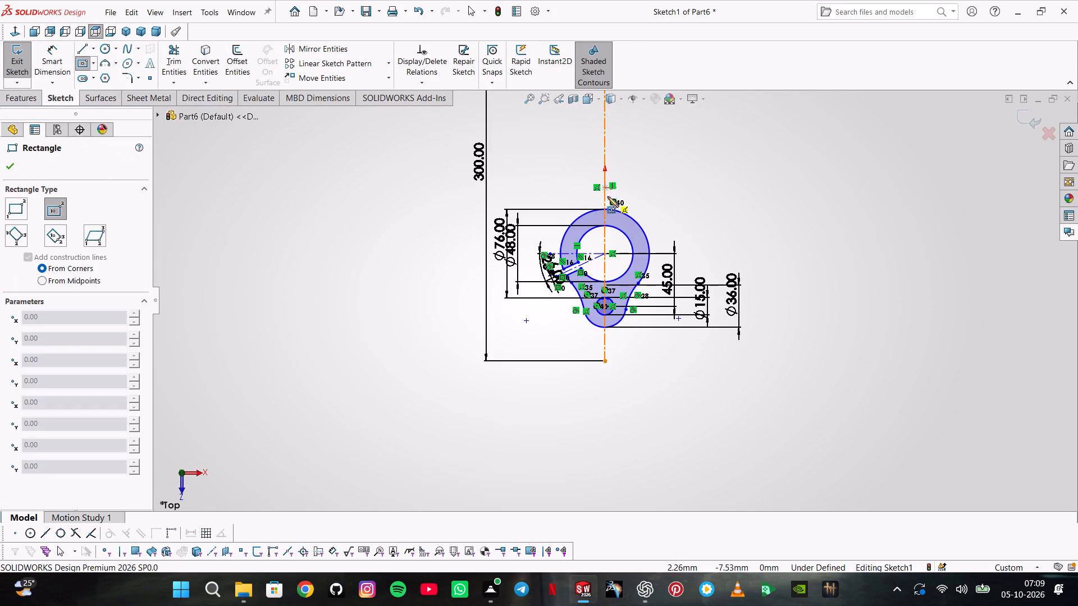
{"action": "left_click", "coordinate": [605, 197]}
{"action": "left_click", "coordinate": [627, 173]}
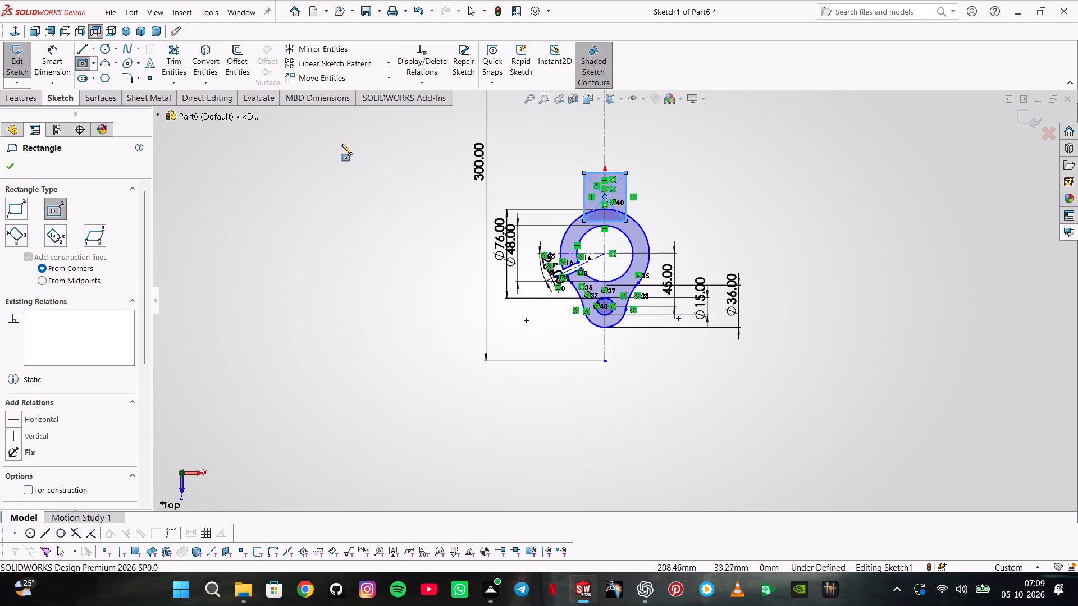
Dimension the vertical distance between the rectangle's centre and the ring's centre as 50 mm.
{"action": "left_click", "coordinate": [65, 58]}
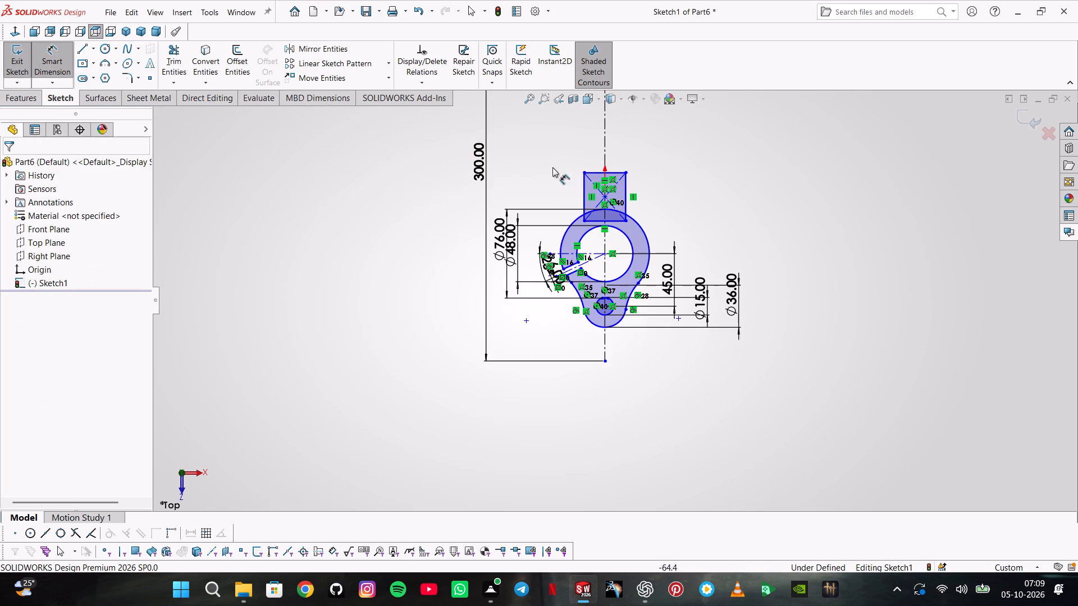
{"action": "left_click", "coordinate": [606, 196]}
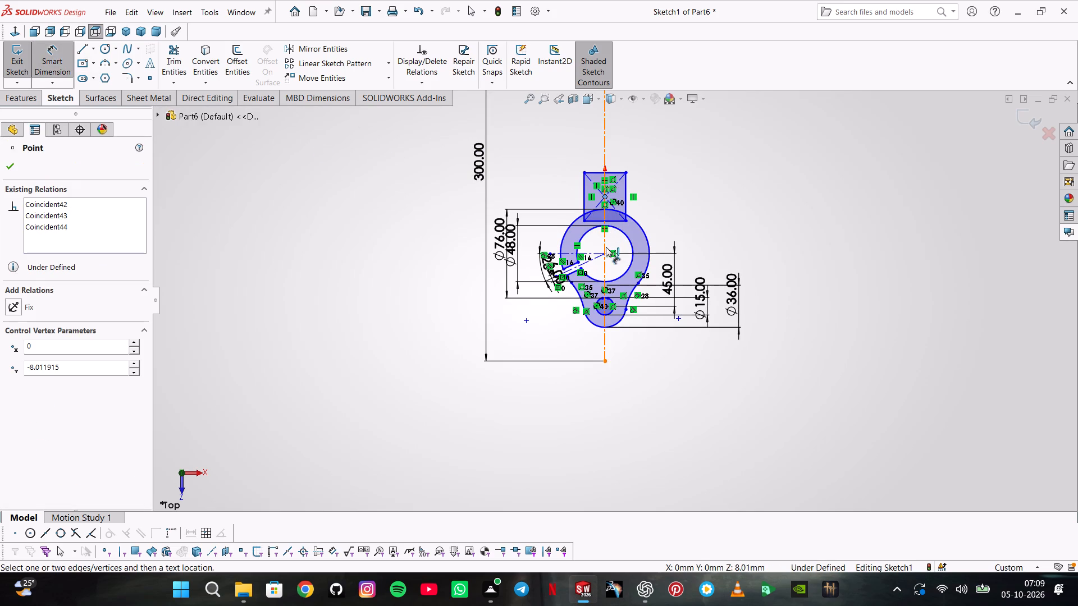
{"action": "left_click", "coordinate": [605, 257]}
{"action": "left_click", "coordinate": [704, 212]}
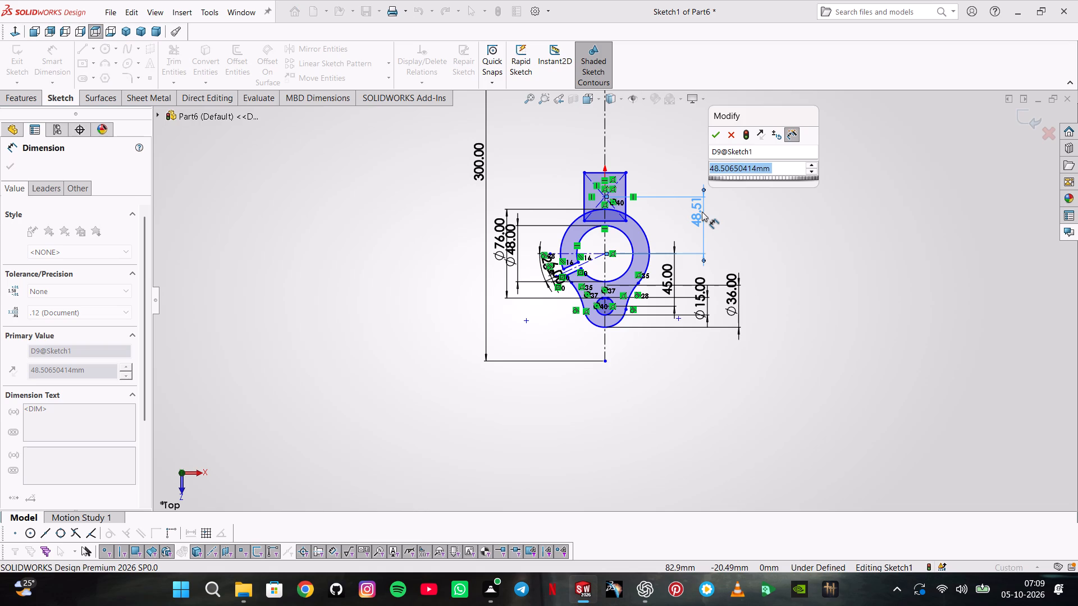
{"action": "type", "text": "50"}
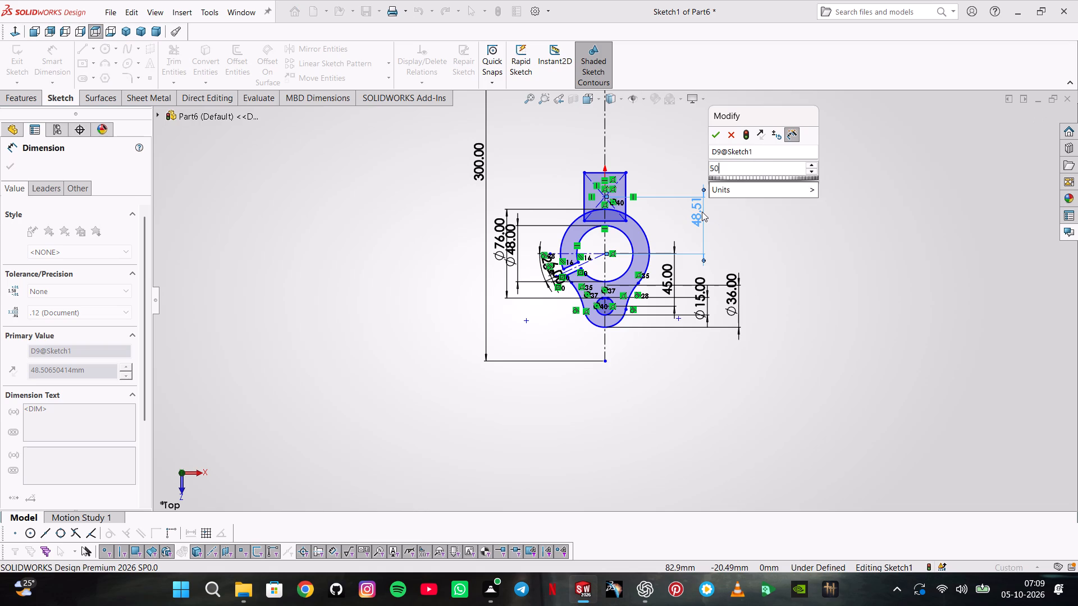
{"action": "key", "text": "Return"}
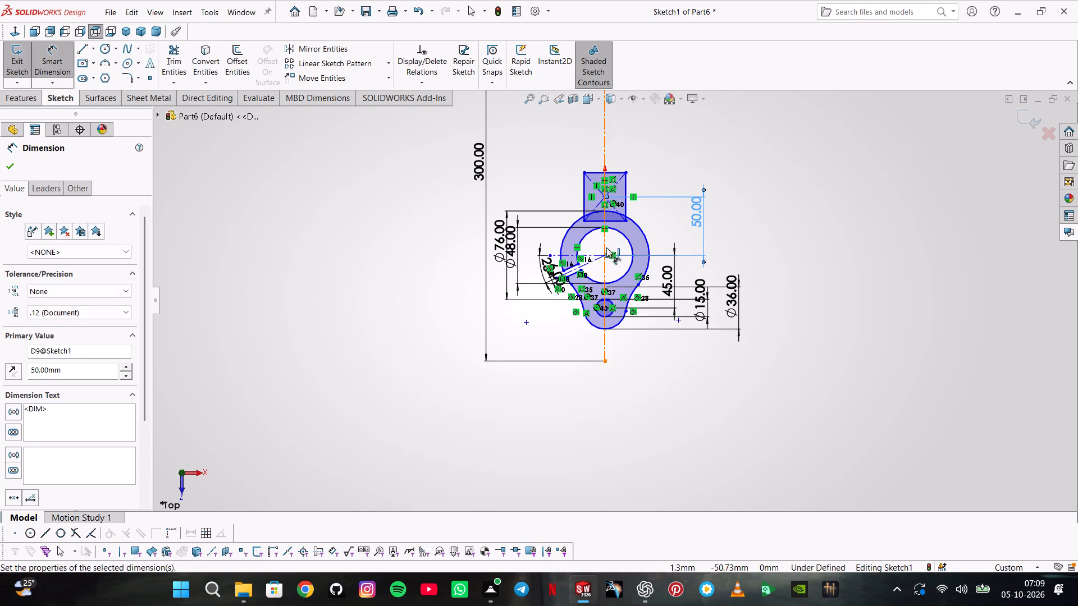
Dimension the rectangle's upper edge to set its width to 50 mm.
{"action": "scroll", "coordinate": [638, 239], "scroll_direction": "down", "scroll_amount": 6}
{"action": "scroll", "coordinate": [586, 273], "scroll_direction": "up", "scroll_amount": 3}
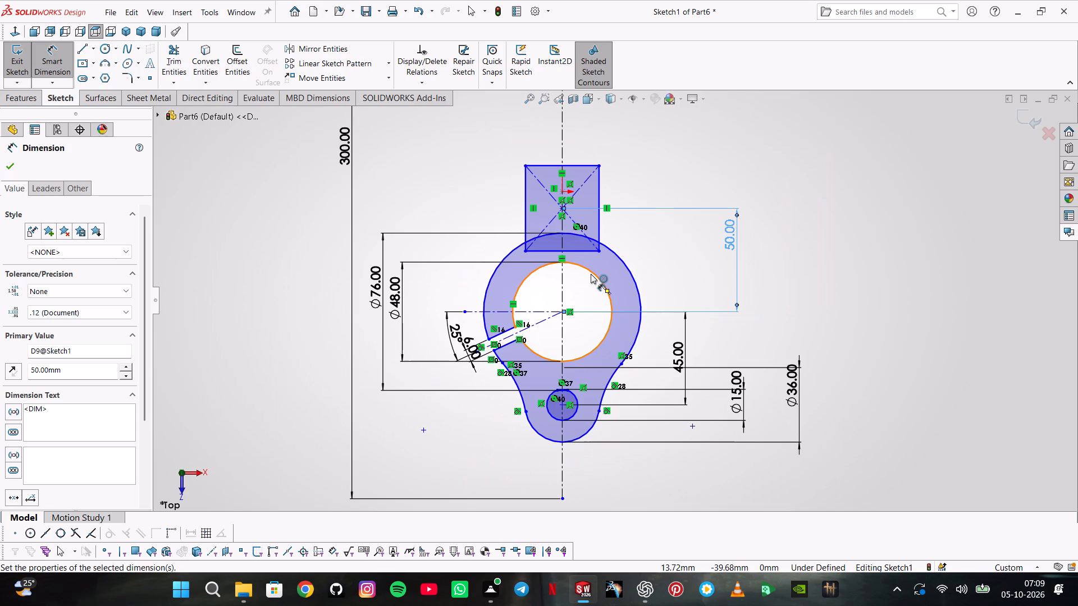
{"action": "left_click", "coordinate": [541, 163]}
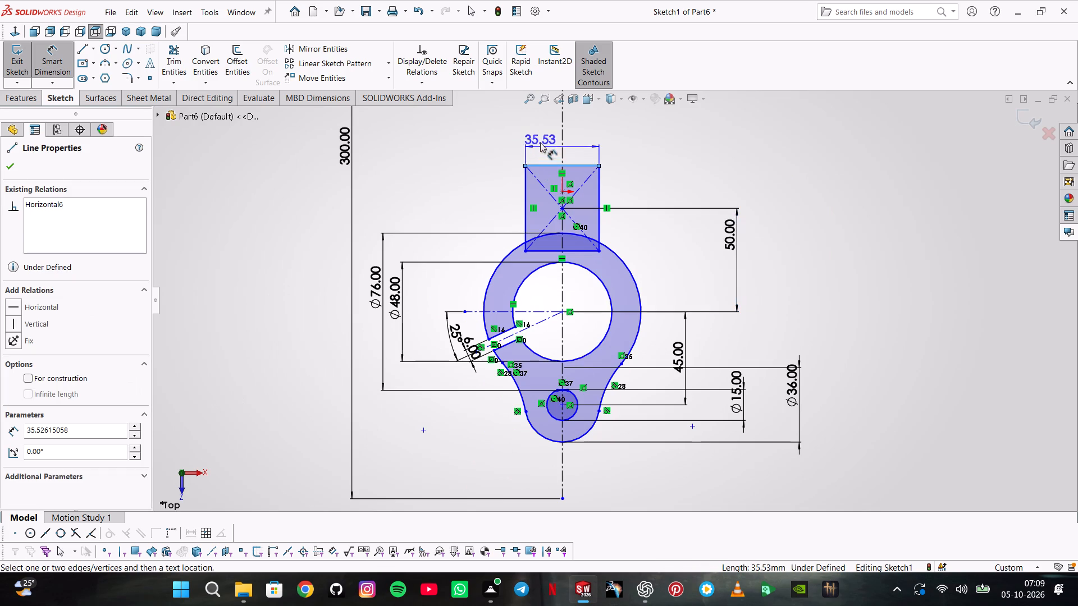
{"action": "left_click", "coordinate": [540, 133]}
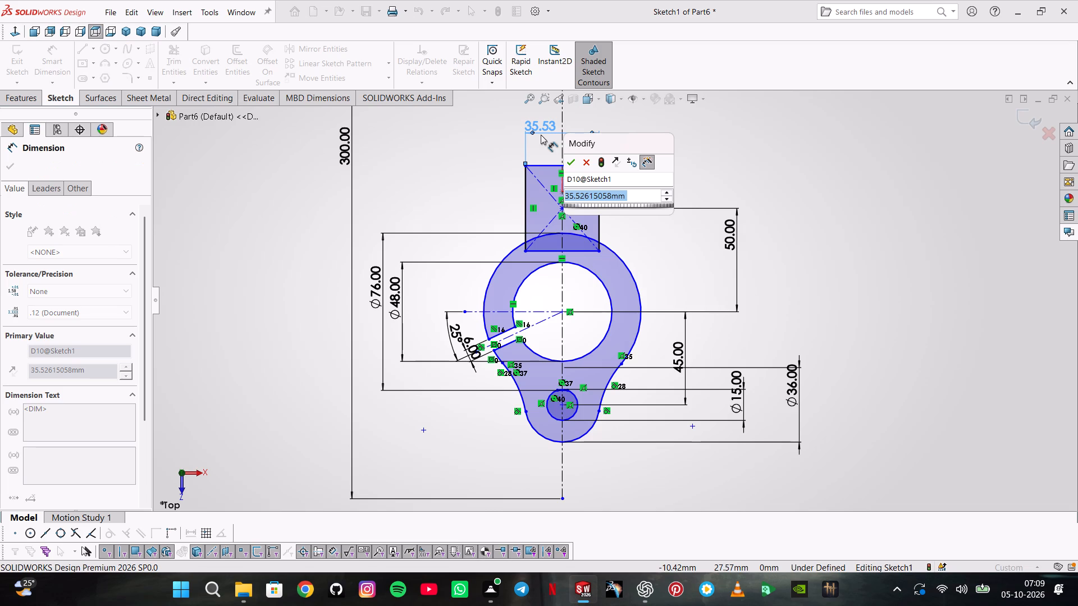
{"action": "type", "text": "50"}
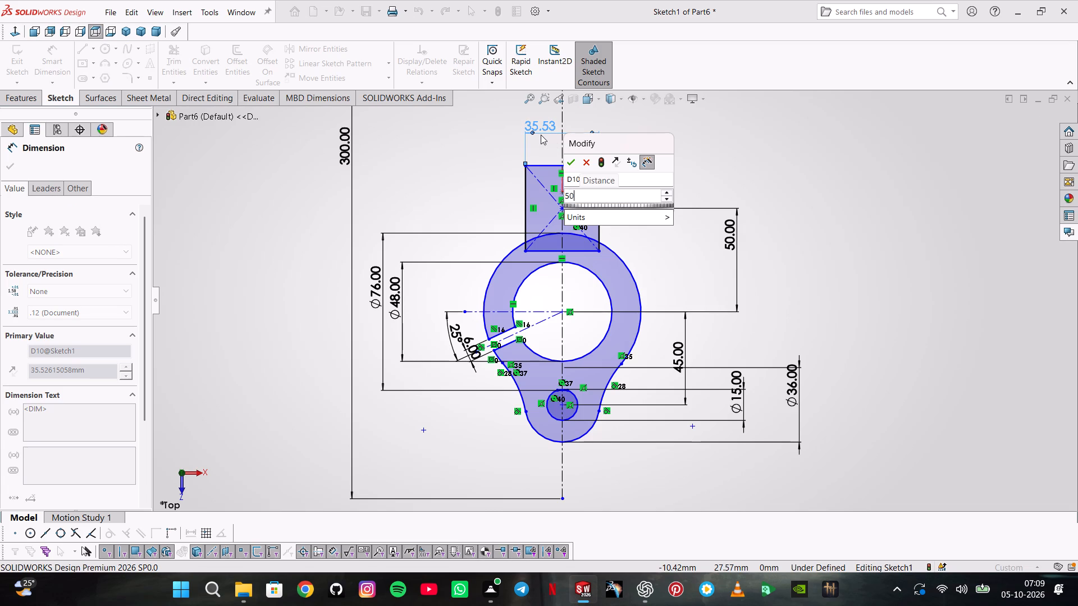
{"action": "key", "text": "Return"}
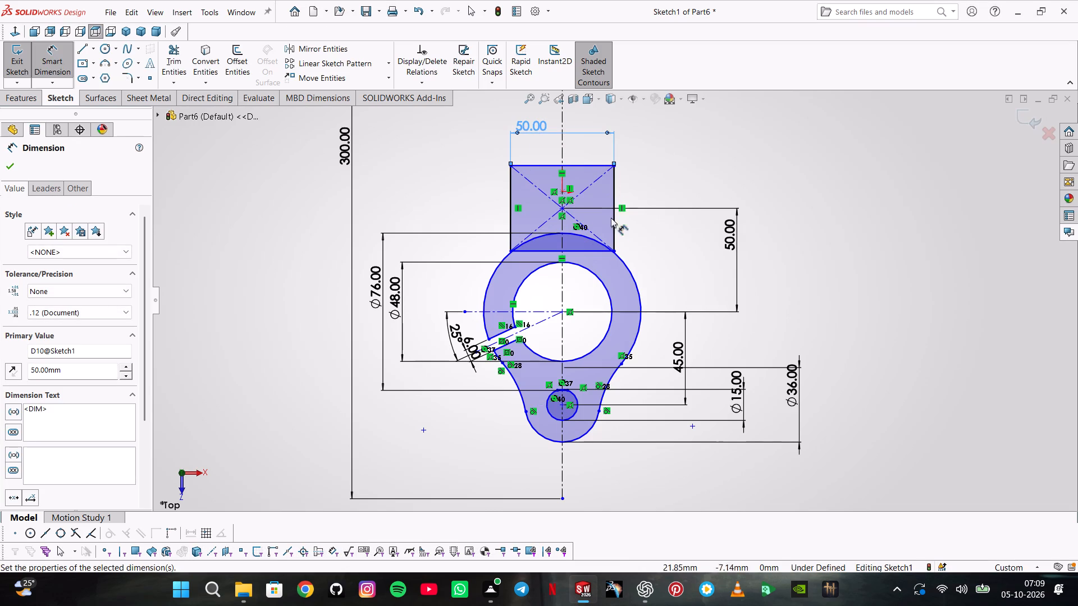
{"action": "key", "text": "Escape"}
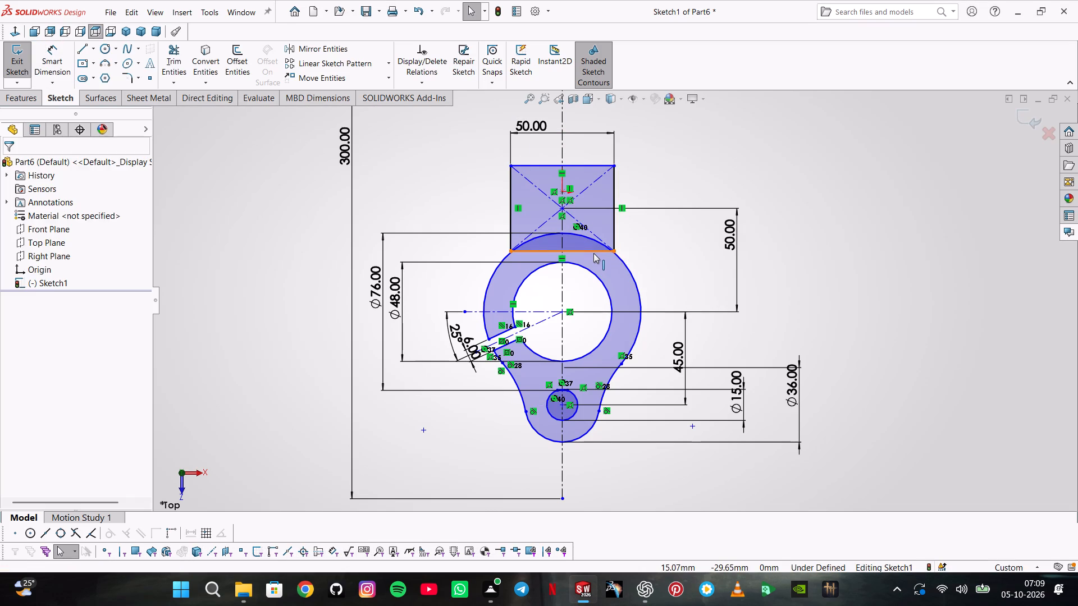
Reposition the rectangle's lower edge by eye so the rectangle overlaps the ring's upper band just above the 48 mm circle.
{"action": "left_click_drag", "start_coordinate": [593, 253], "coordinate": [599, 278]}
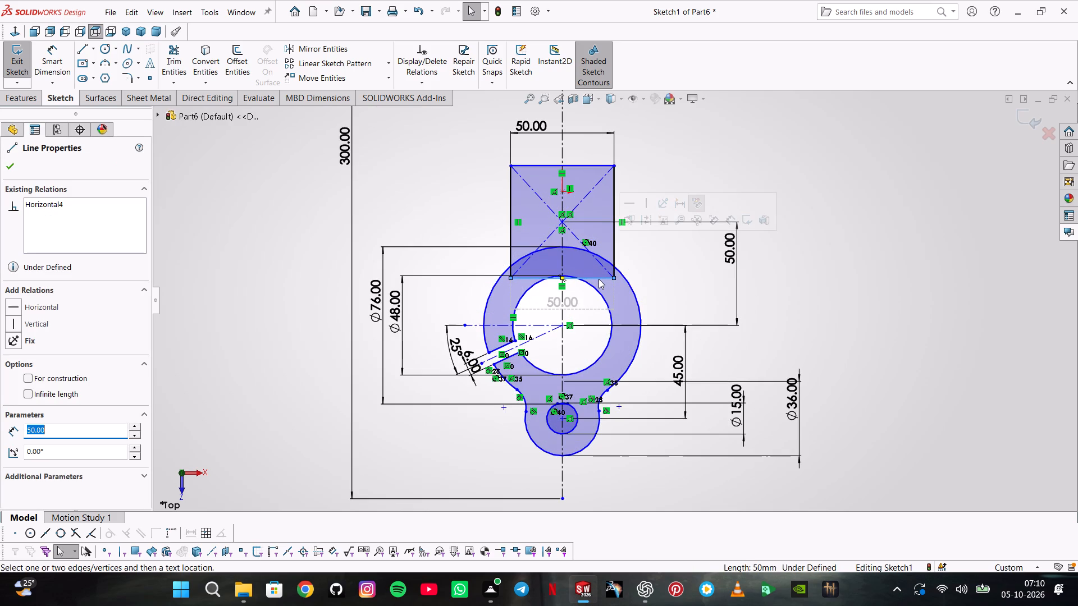
{"action": "scroll", "coordinate": [599, 279], "scroll_direction": "up", "scroll_amount": 1}
{"action": "left_click_drag", "start_coordinate": [598, 279], "coordinate": [592, 259]}
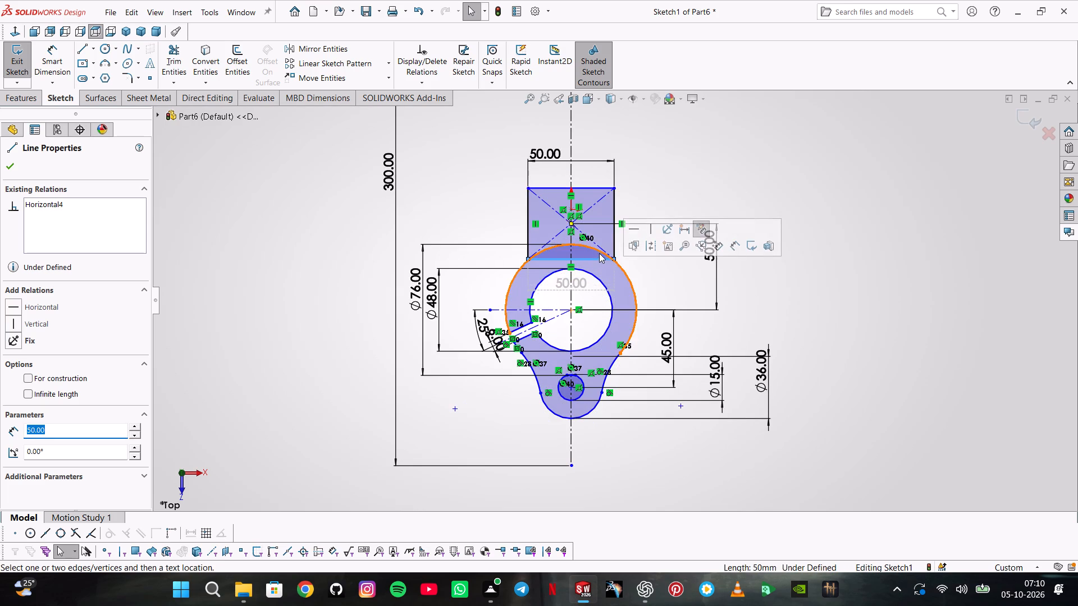
{"action": "left_click_drag", "start_coordinate": [602, 259], "coordinate": [588, 195]}
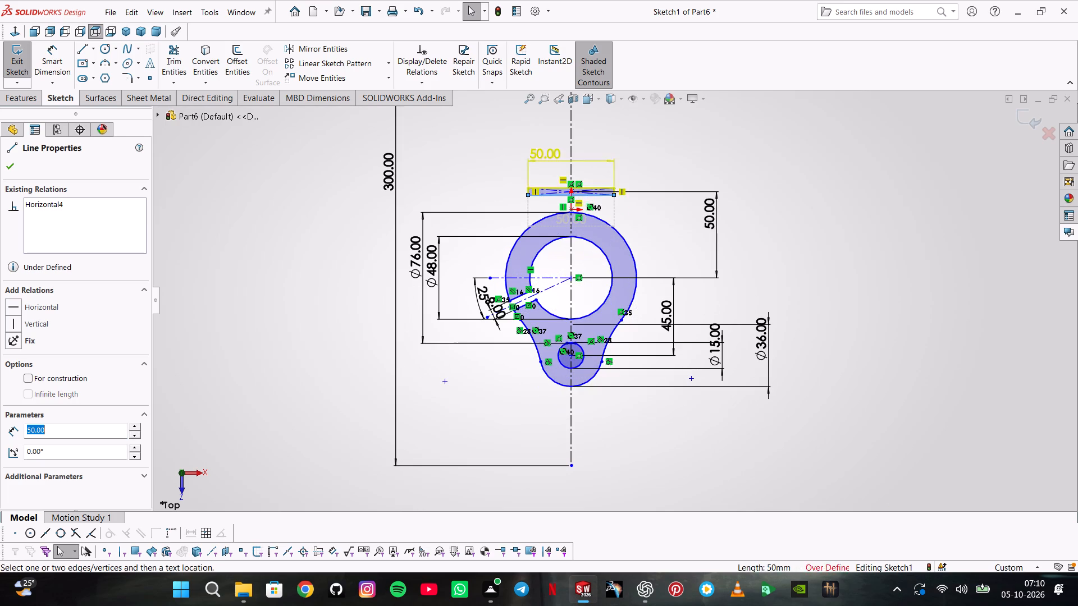
{"action": "left_click_drag", "start_coordinate": [588, 195], "coordinate": [593, 220]}
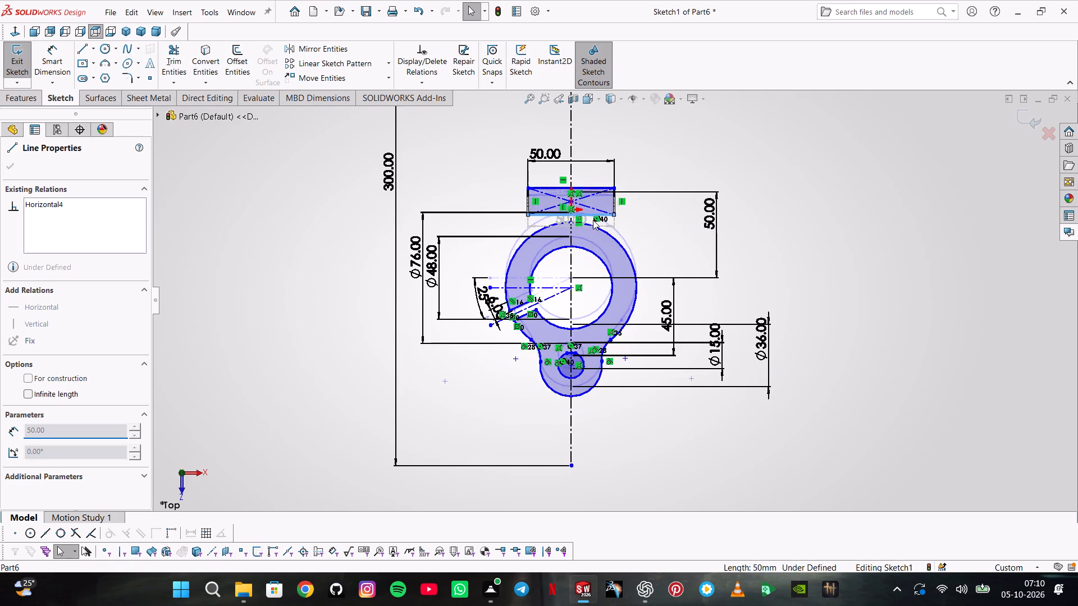
{"action": "left_click_drag", "start_coordinate": [593, 220], "coordinate": [589, 388]}
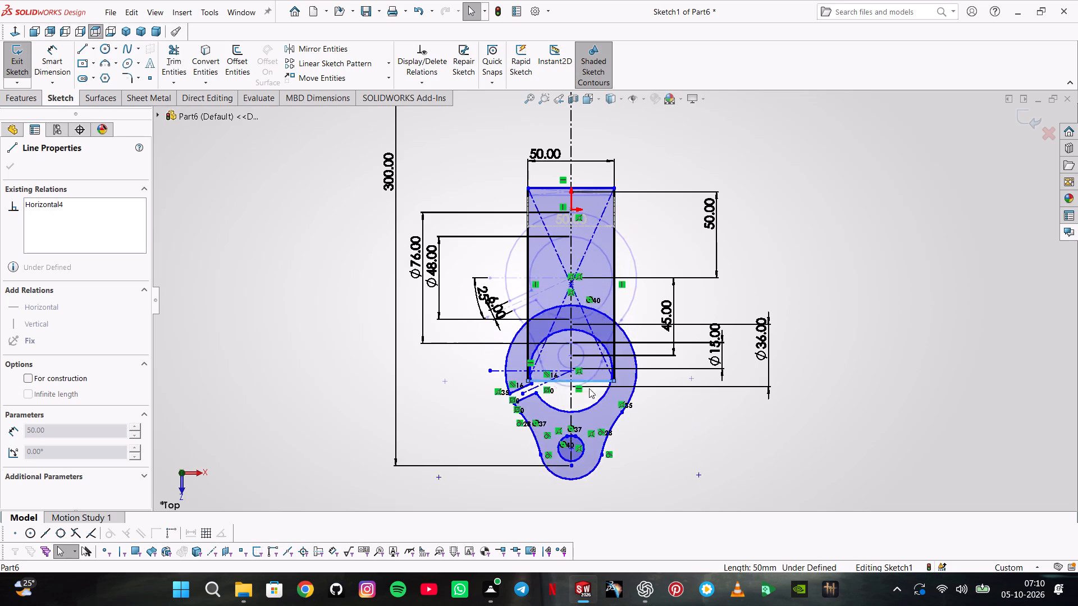
{"action": "left_click_drag", "start_coordinate": [589, 388], "coordinate": [572, 353]}
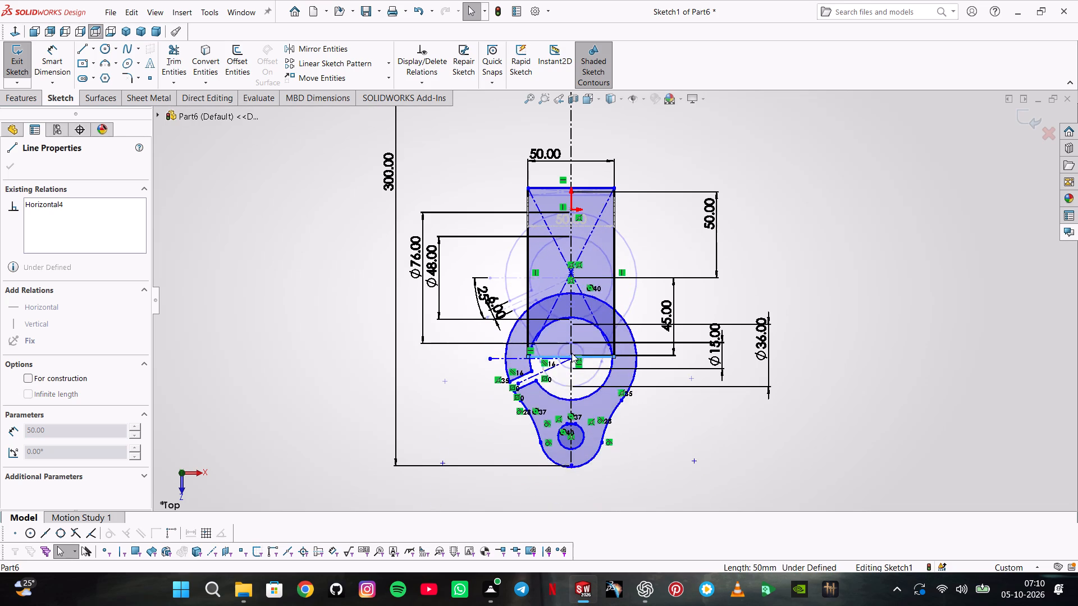
{"action": "left_click_drag", "start_coordinate": [572, 353], "coordinate": [579, 272]}
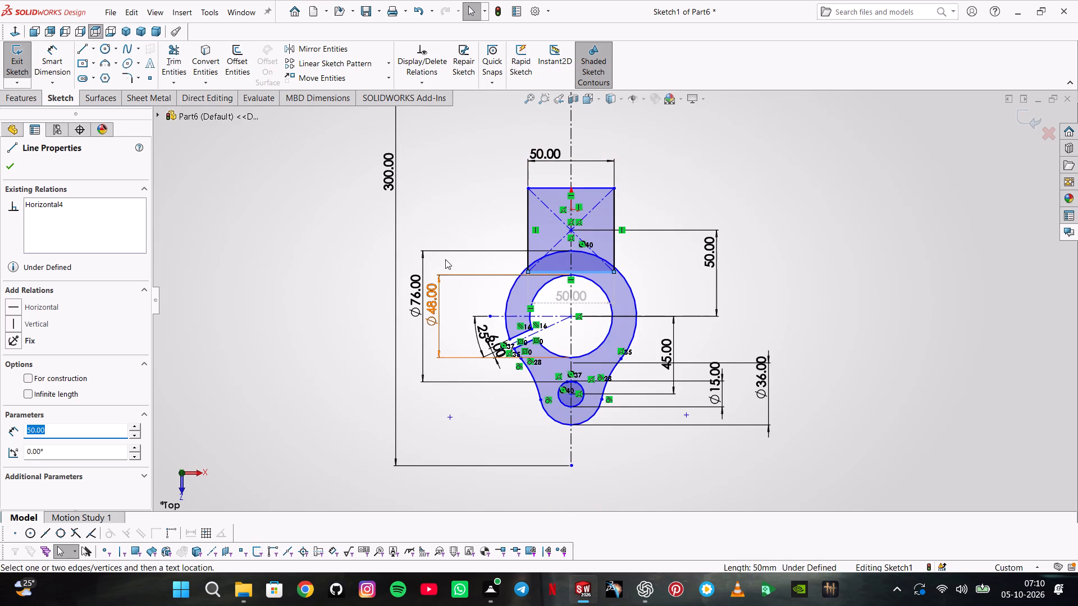
Trim the right half of the rectangle's lower edge, up to the vertical centreline.
{"action": "left_click", "coordinate": [181, 61]}
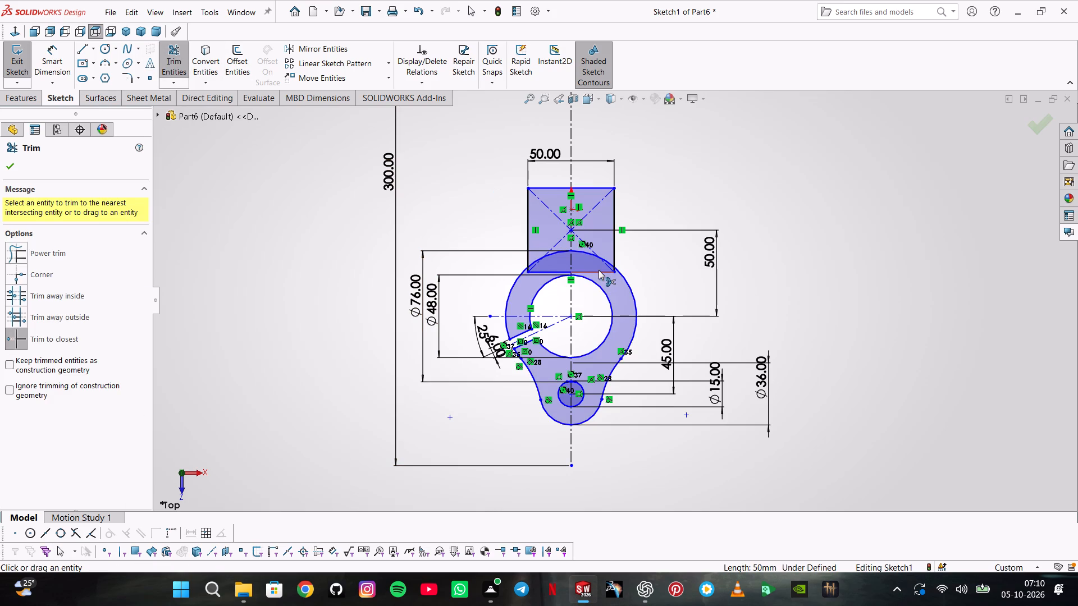
{"action": "left_click", "coordinate": [600, 271]}
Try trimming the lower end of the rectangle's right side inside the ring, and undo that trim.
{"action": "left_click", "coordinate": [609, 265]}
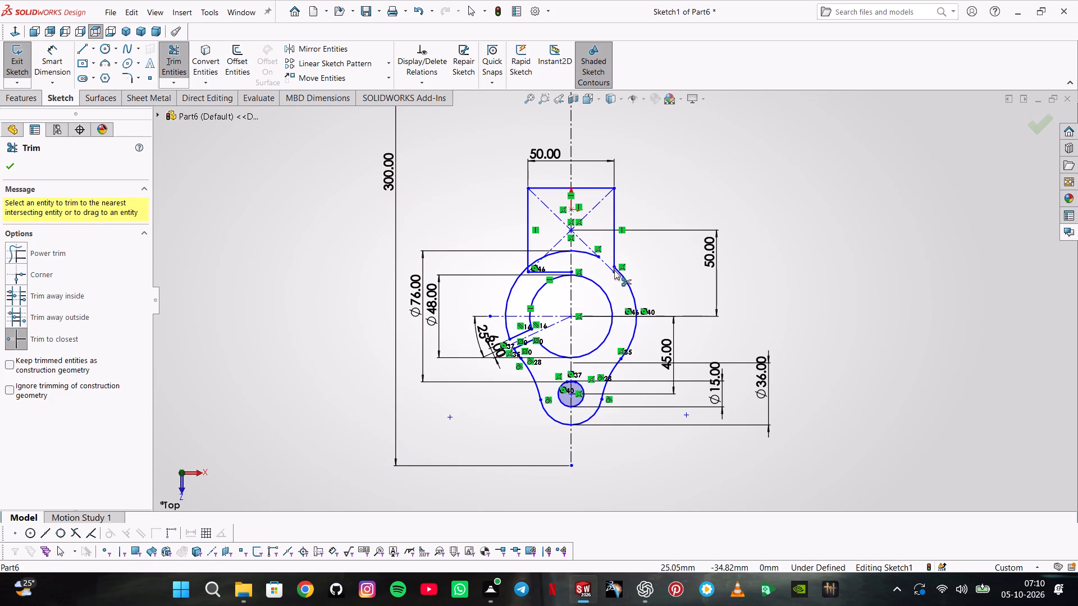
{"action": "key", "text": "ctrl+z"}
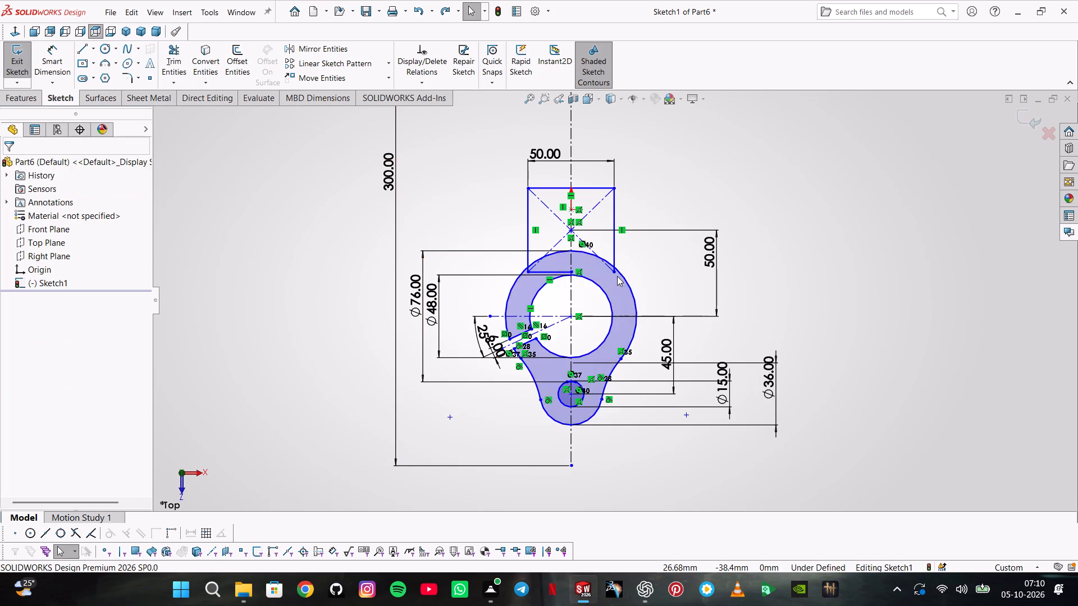
Trim the lower end of the rectangle's left side, its remaining lower edge and the left diagonal's end inside the ring.
{"action": "scroll", "coordinate": [609, 272], "scroll_direction": "down", "scroll_amount": 5}
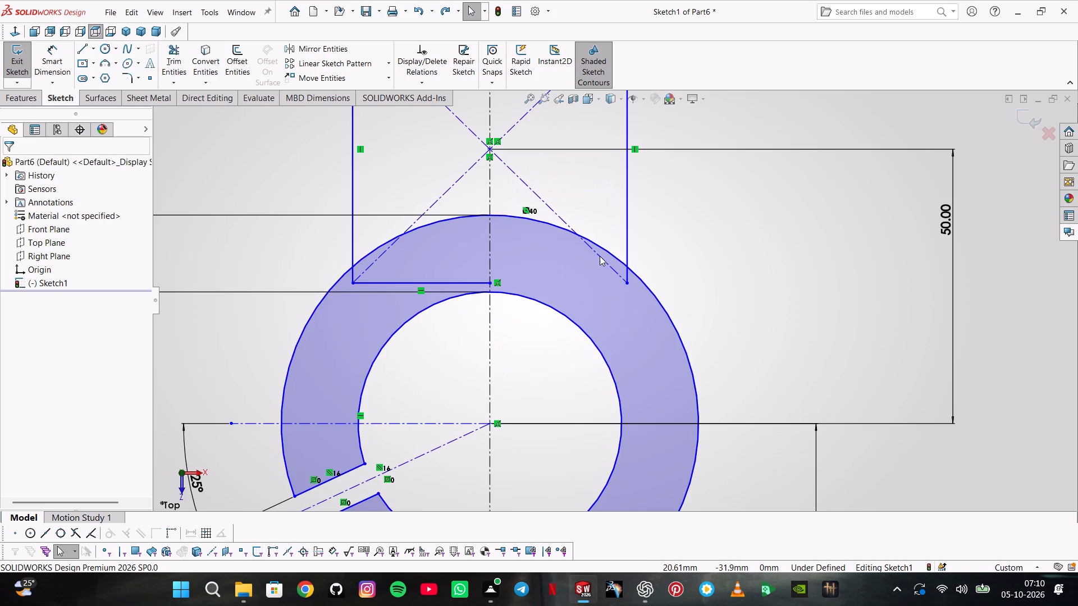
{"action": "left_click", "coordinate": [602, 258]}
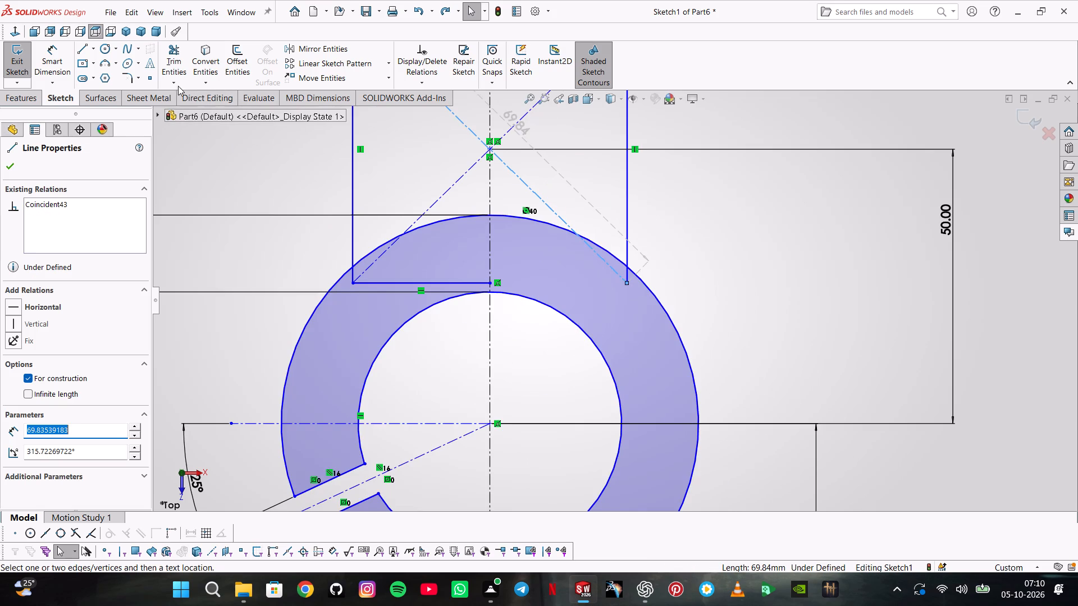
{"action": "left_click", "coordinate": [174, 73]}
{"action": "left_click", "coordinate": [353, 274]}
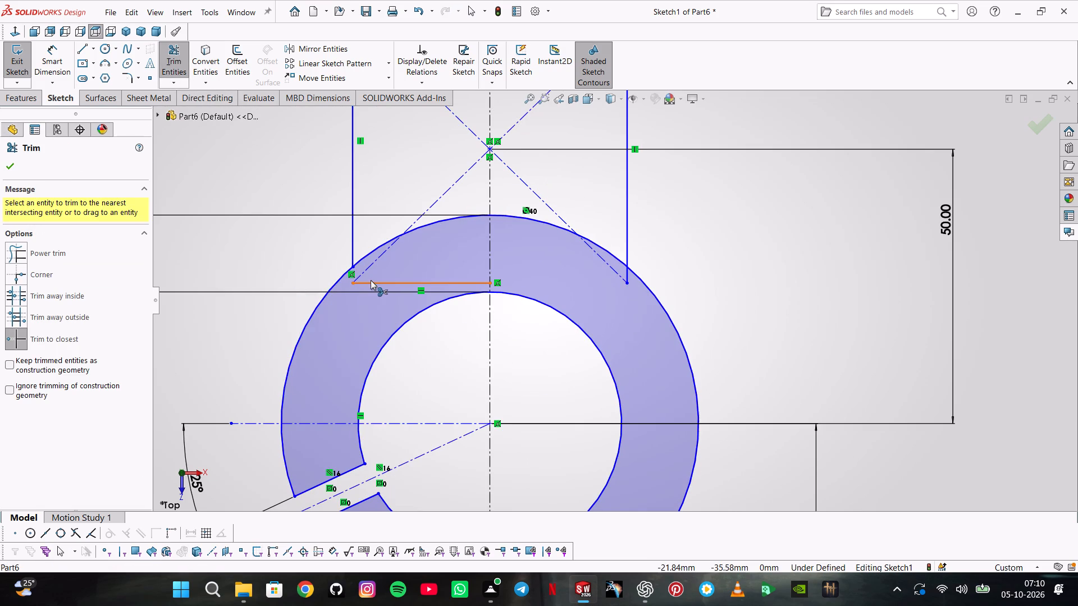
{"action": "left_click", "coordinate": [374, 283]}
{"action": "left_click", "coordinate": [364, 269]}
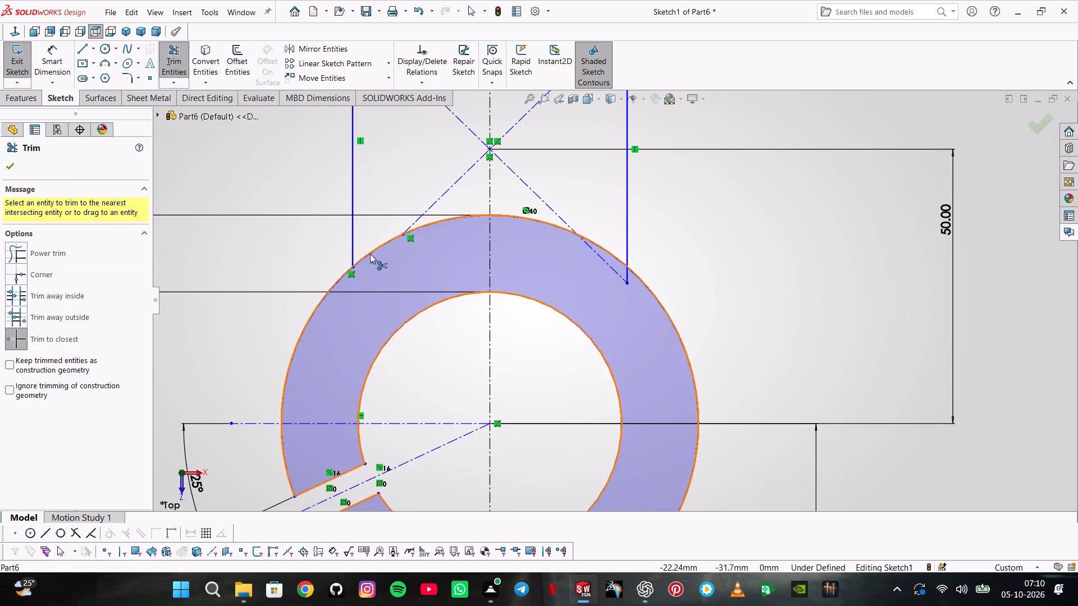
Trim the outer circle's arc between the rectangle's sides, the right side's end inside the ring, and the lower halves of both diagonals.
{"action": "left_click", "coordinate": [374, 244]}
{"action": "left_click", "coordinate": [389, 242]}
{"action": "left_click", "coordinate": [415, 229]}
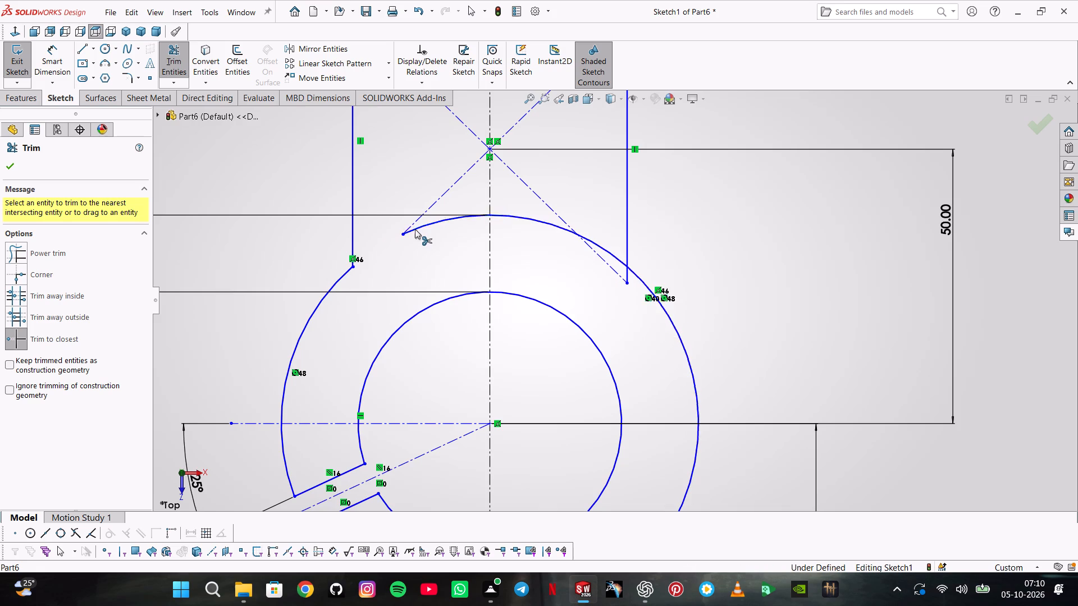
{"action": "left_click", "coordinate": [519, 217]}
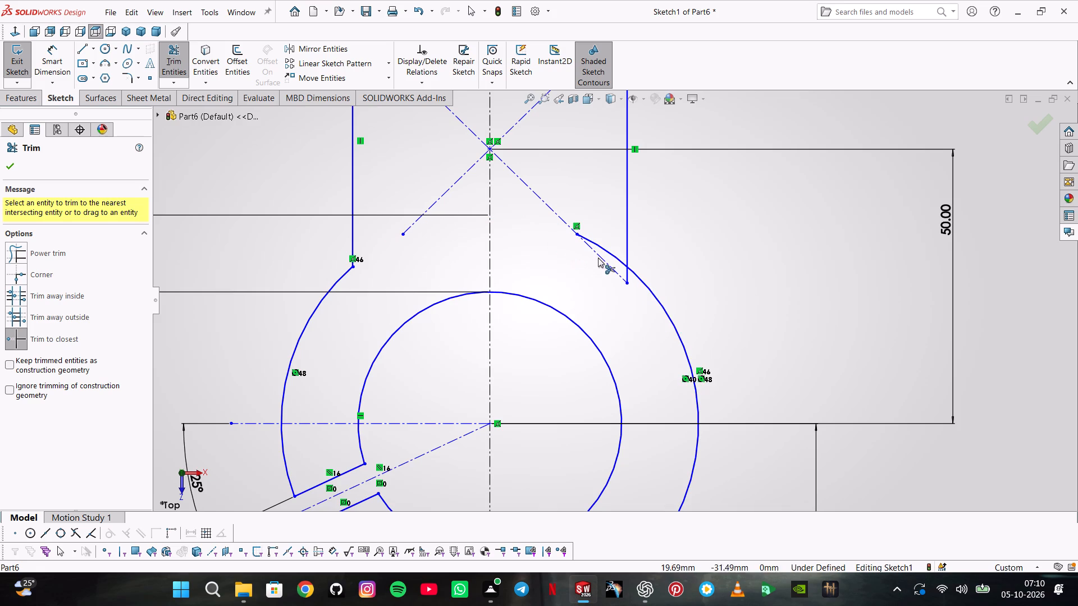
{"action": "left_click", "coordinate": [599, 258]}
{"action": "left_click", "coordinate": [603, 250]}
{"action": "left_click", "coordinate": [624, 273]}
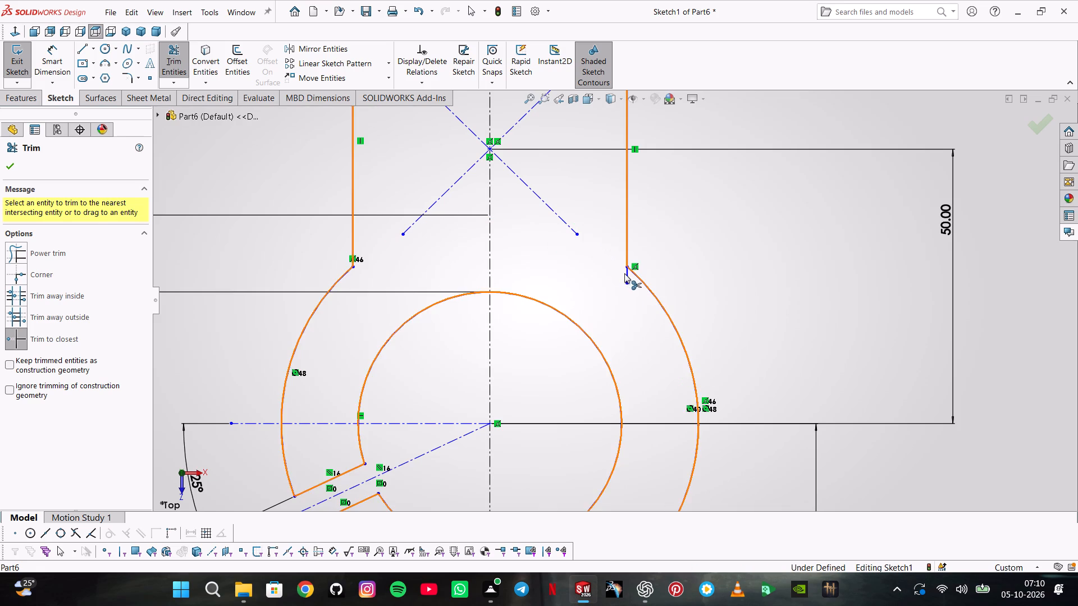
{"action": "left_click", "coordinate": [572, 228]}
{"action": "left_click", "coordinate": [465, 166]}
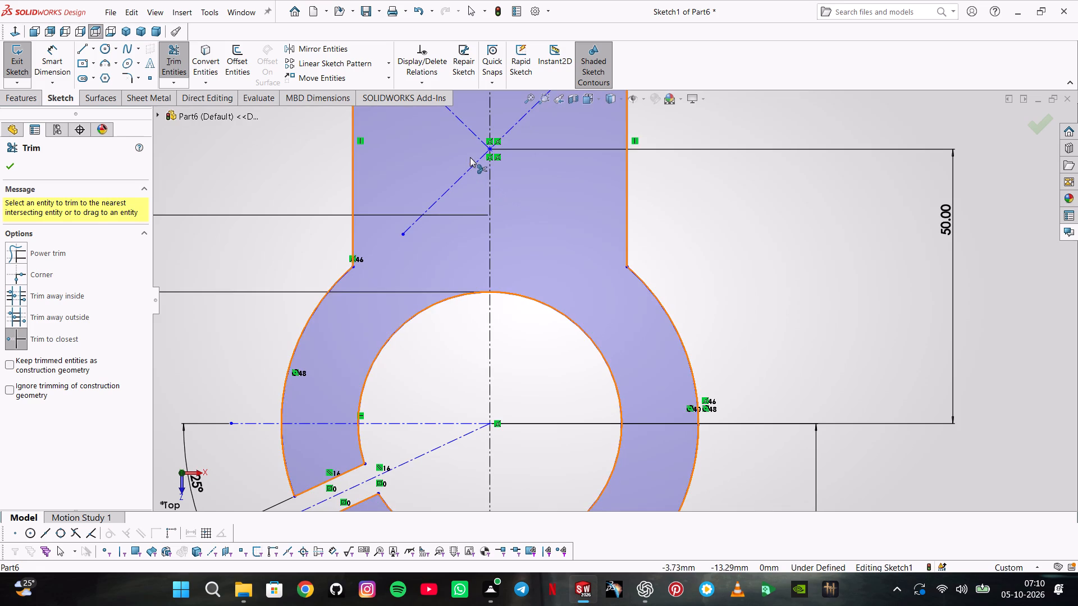
{"action": "left_click", "coordinate": [479, 159]}
Draw a horizontal line from the rectangle's centre to its left side and extend it to the right side.
{"action": "scroll", "coordinate": [511, 145], "scroll_direction": "up", "scroll_amount": 3}
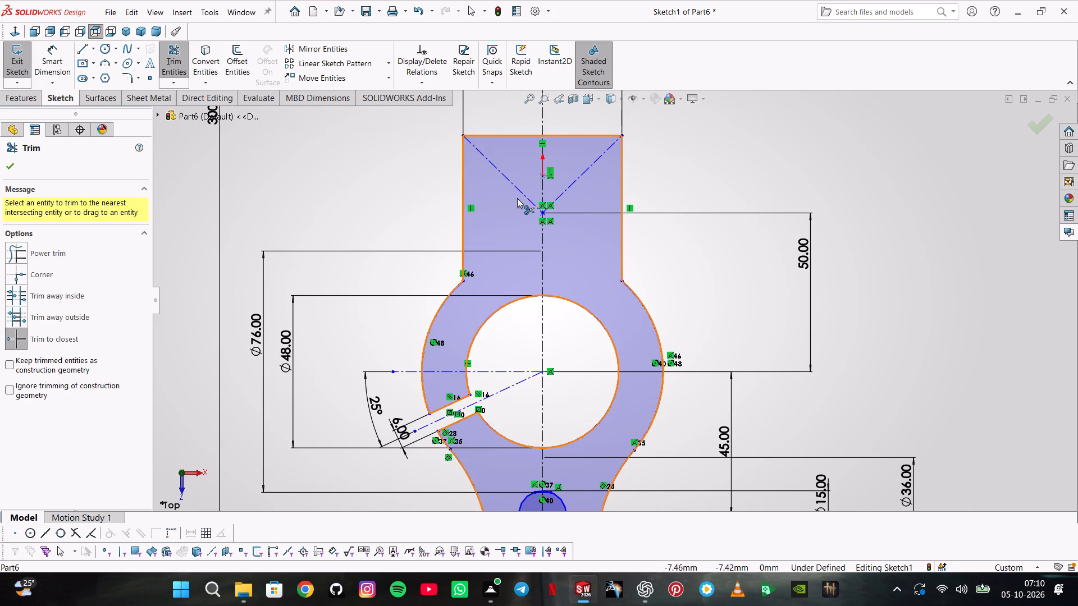
{"action": "left_click", "coordinate": [88, 51]}
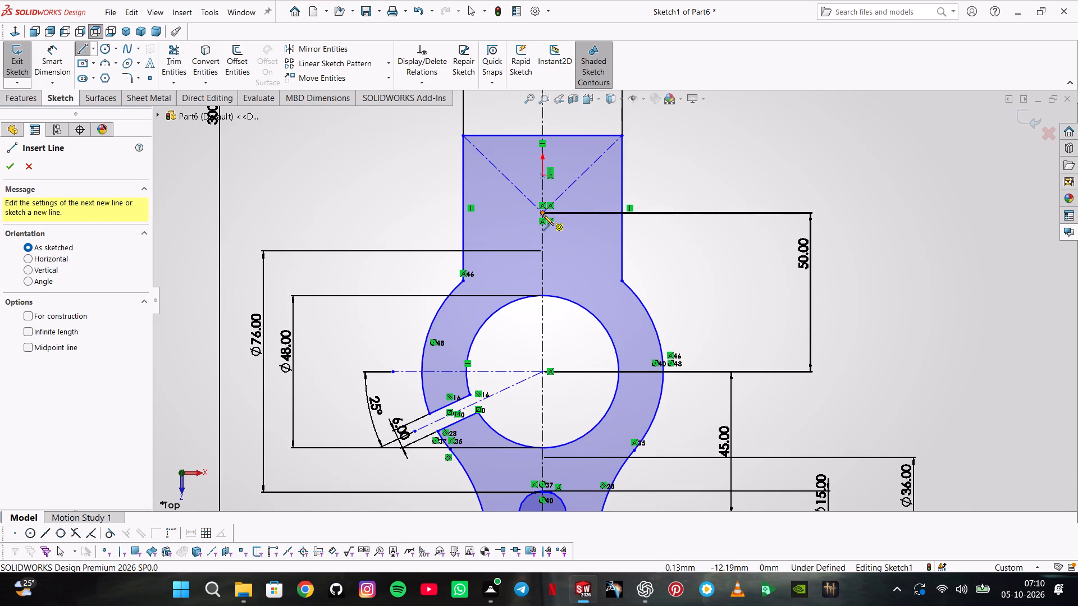
{"action": "left_click", "coordinate": [543, 214]}
{"action": "left_click", "coordinate": [463, 214]}
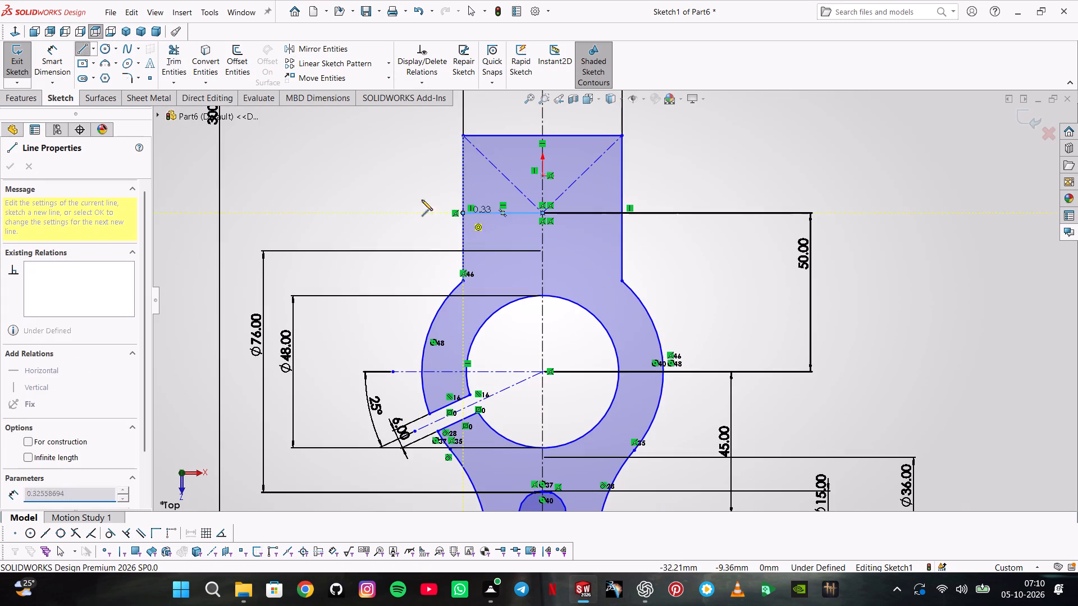
{"action": "left_click", "coordinate": [189, 88]}
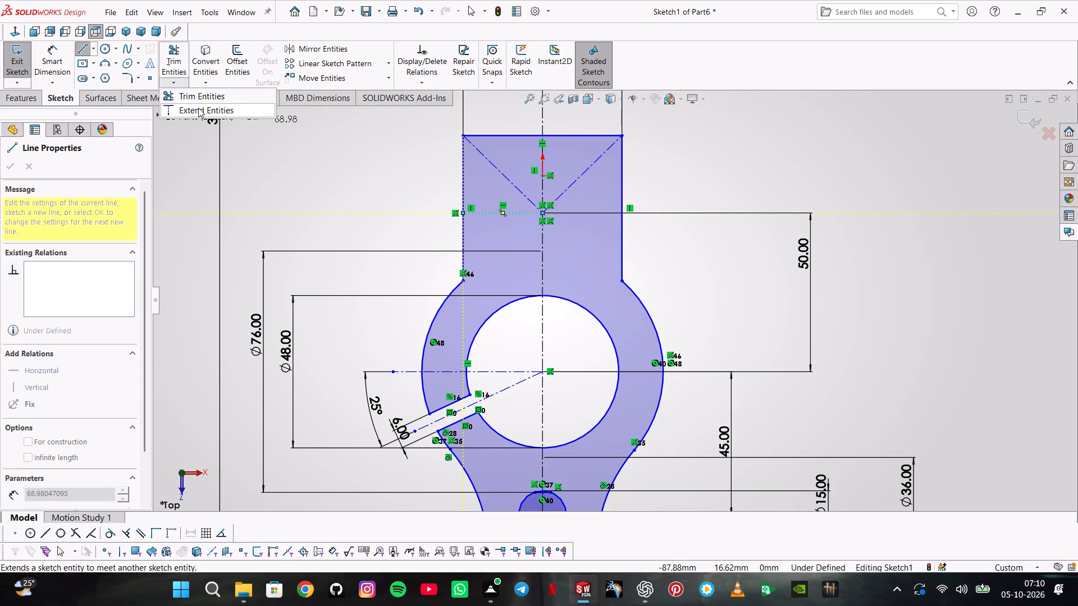
{"action": "left_click", "coordinate": [200, 109]}
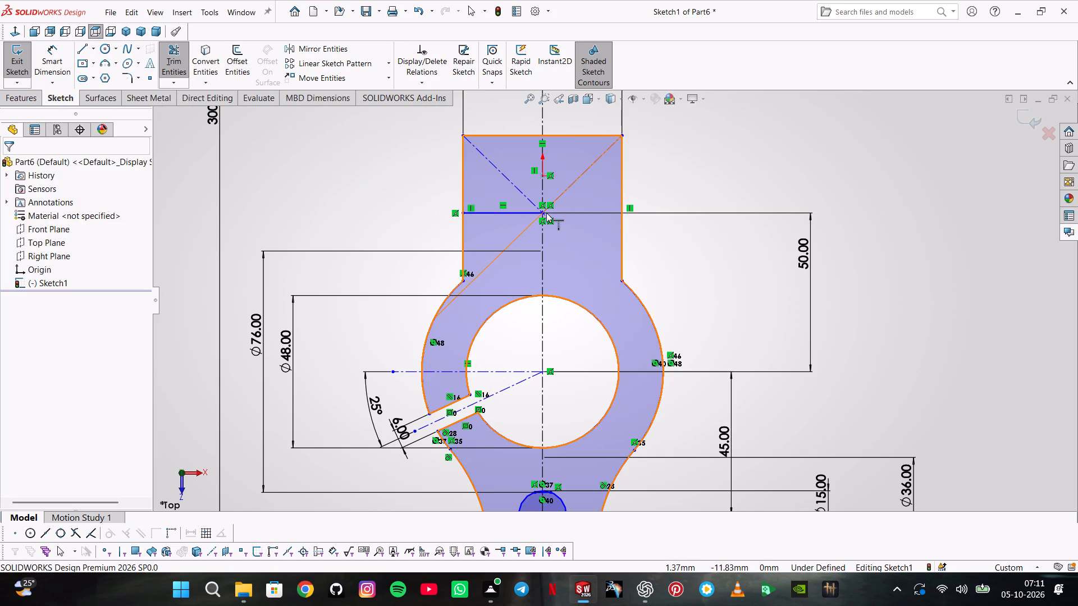
{"action": "left_click", "coordinate": [541, 212]}
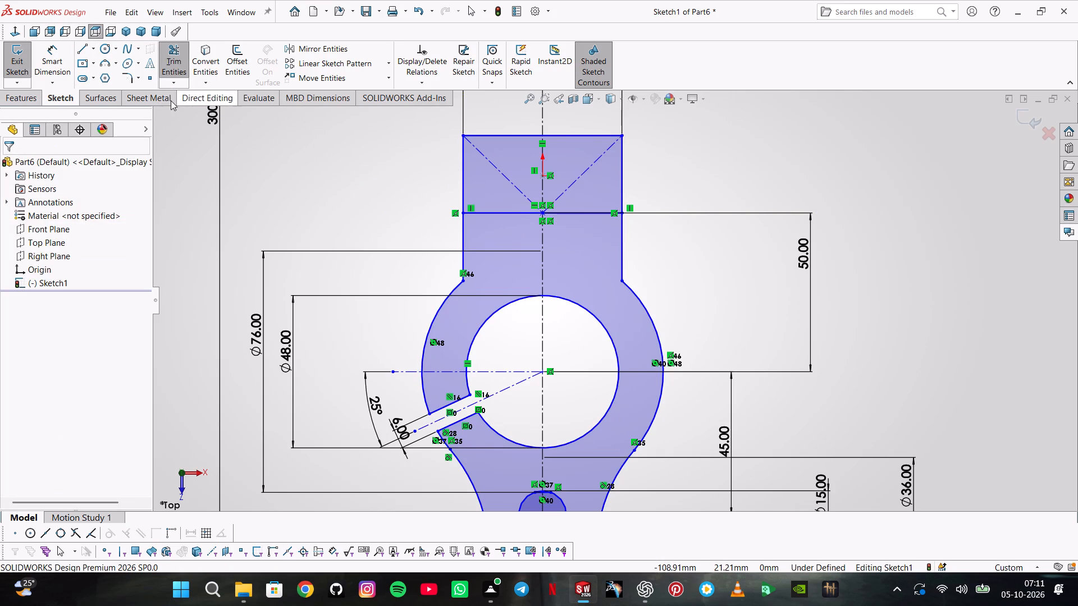
Trim the rectangle's top edge, remaining diagonals and both sides above the new horizontal line, accepting deletion of the associated dimension.
{"action": "left_click", "coordinate": [170, 62]}
{"action": "left_click", "coordinate": [537, 136]}
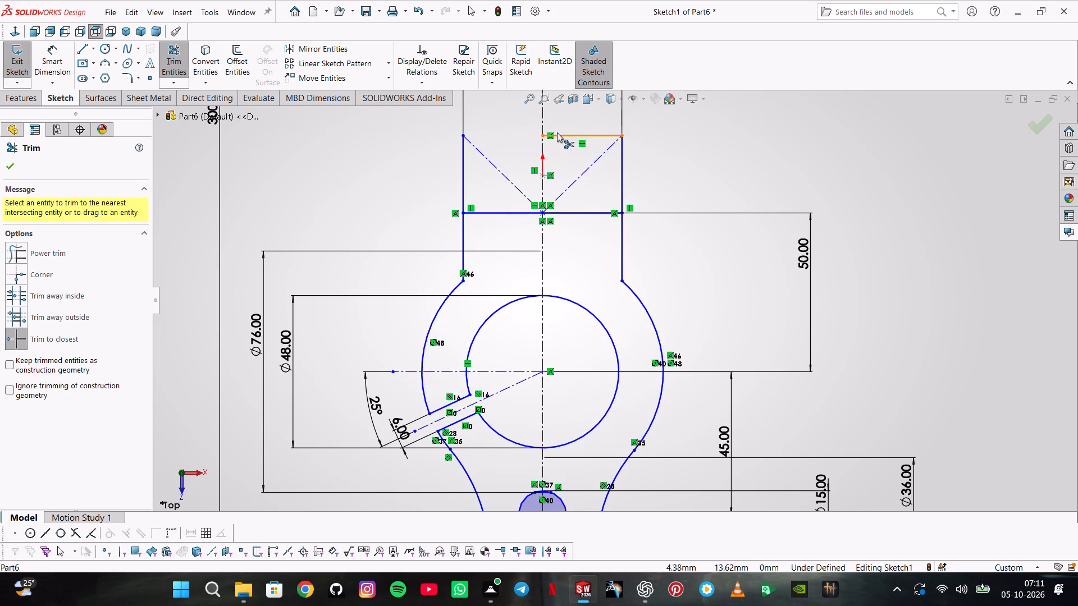
{"action": "left_click", "coordinate": [557, 132]}
{"action": "left_click", "coordinate": [577, 182]}
{"action": "left_click", "coordinate": [518, 188]}
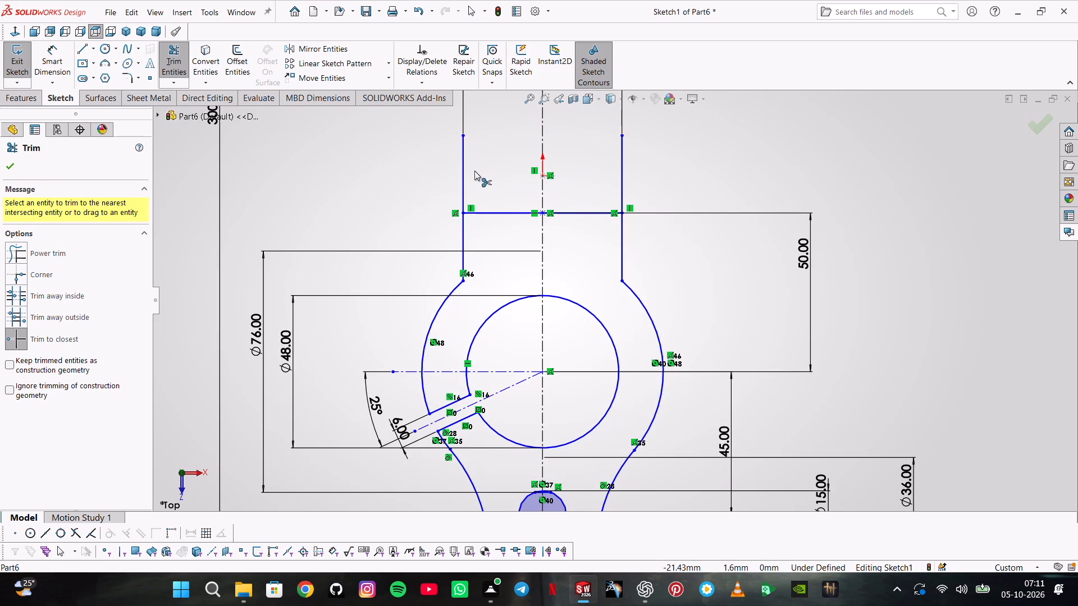
{"action": "left_click", "coordinate": [462, 166]}
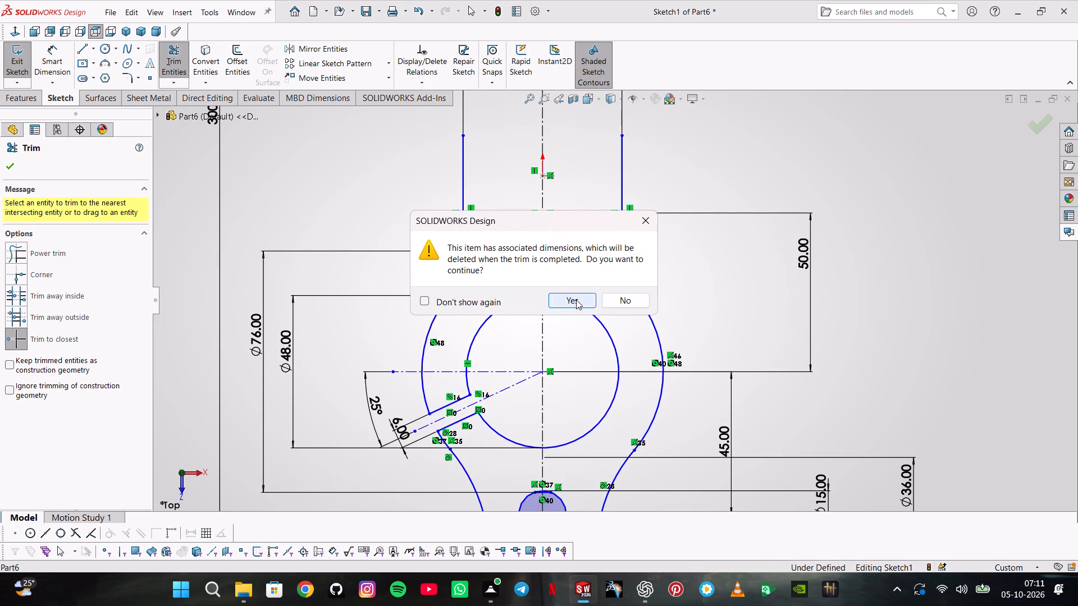
{"action": "left_click", "coordinate": [576, 300]}
{"action": "left_click", "coordinate": [622, 168]}
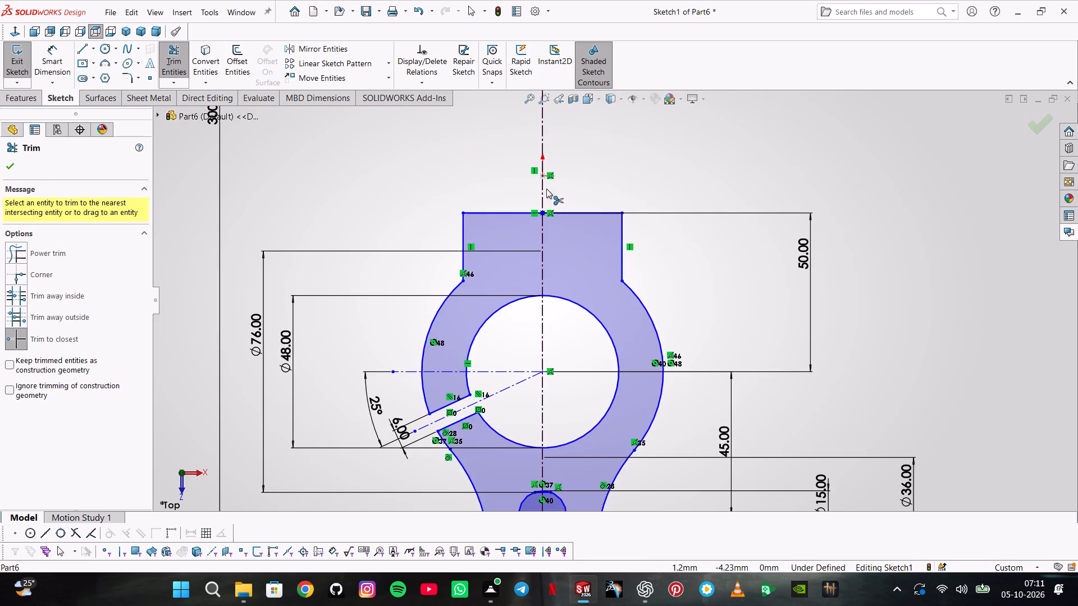
{"action": "scroll", "coordinate": [546, 188], "scroll_direction": "up", "scroll_amount": 4}
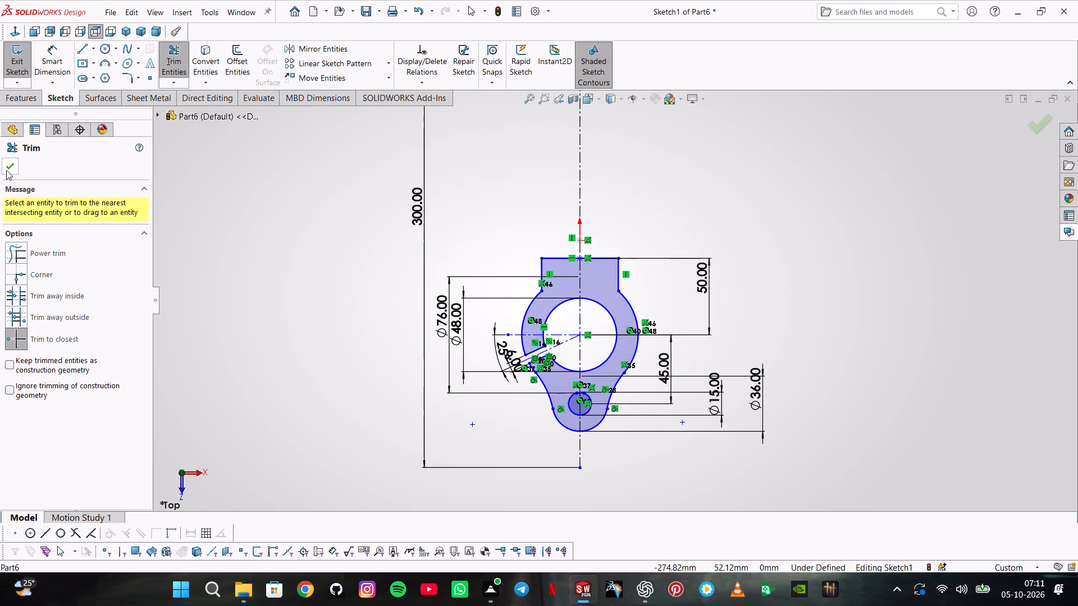
{"action": "left_click", "coordinate": [6, 170]}
Extrude the slotted ring profile region 10 mm with the Mid Plane end condition.
{"action": "left_click", "coordinate": [35, 96]}
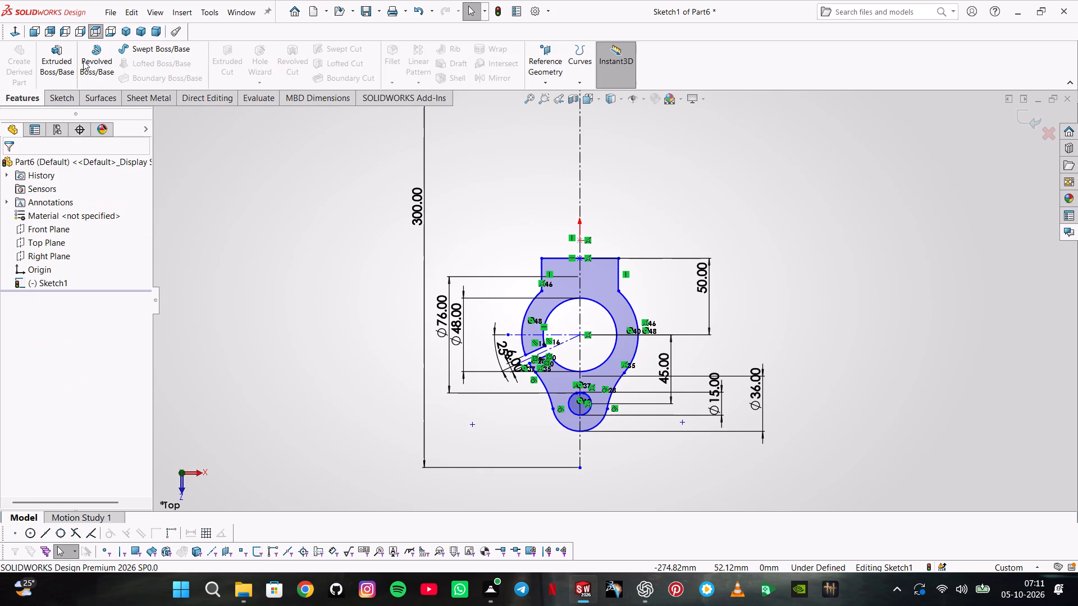
{"action": "left_click", "coordinate": [66, 61]}
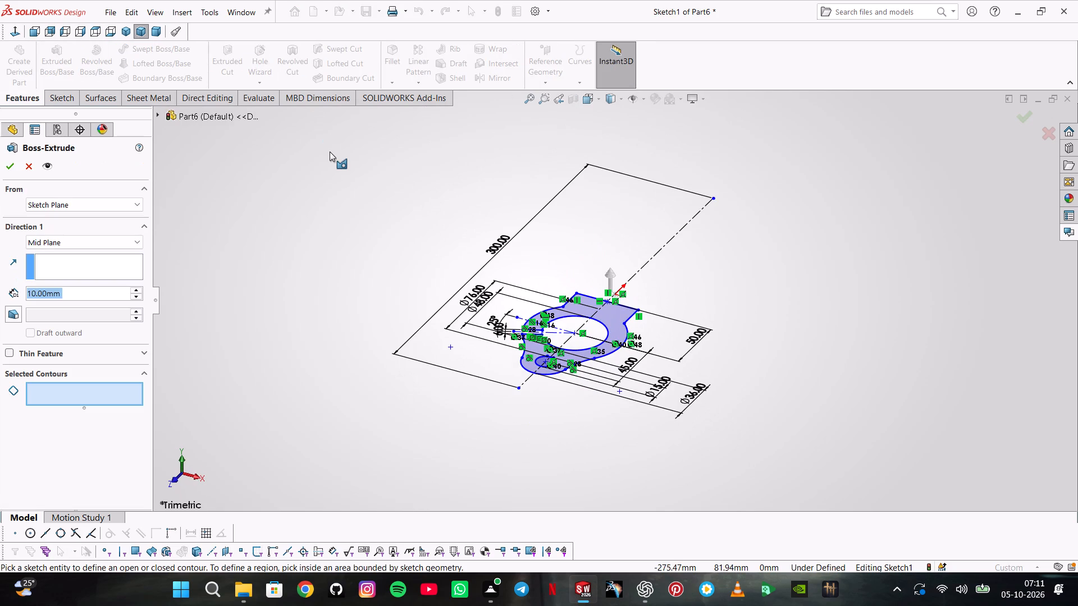
{"action": "left_click", "coordinate": [613, 309]}
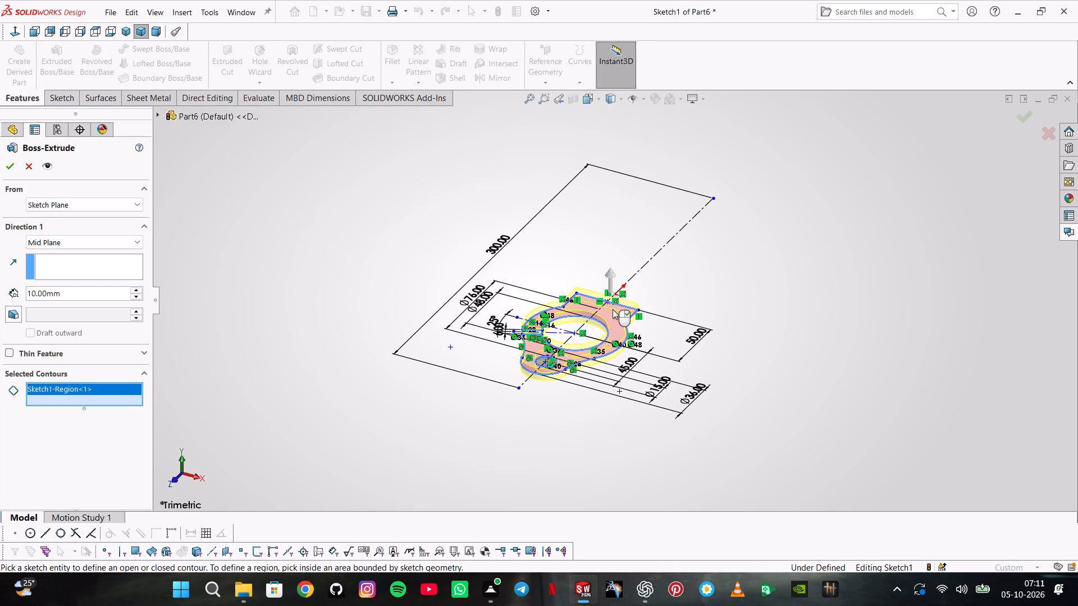
{"action": "left_click", "coordinate": [4, 168]}
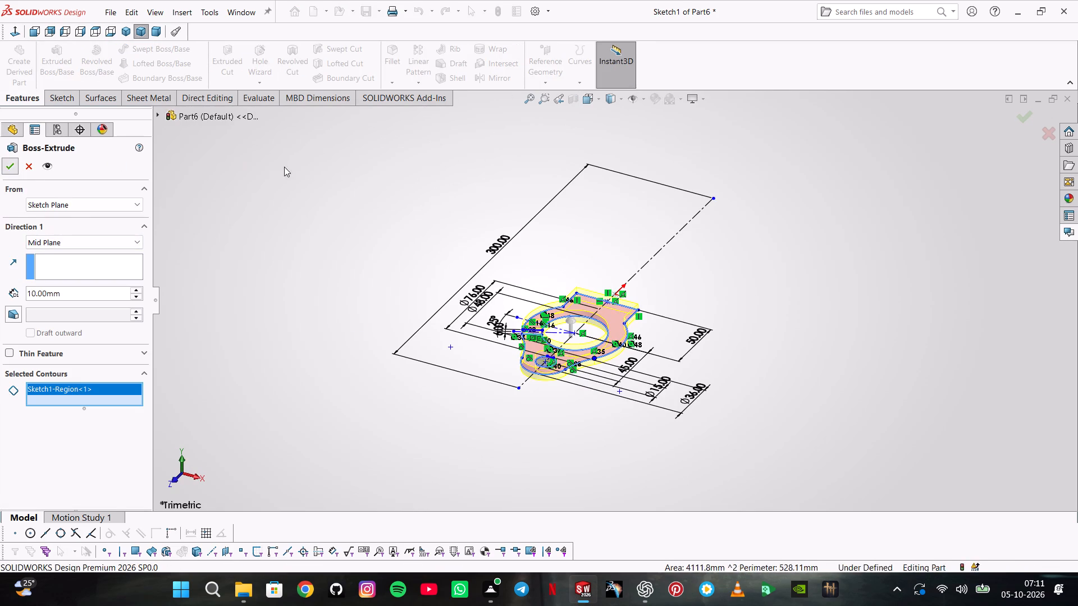
{"action": "left_click", "coordinate": [307, 169]}
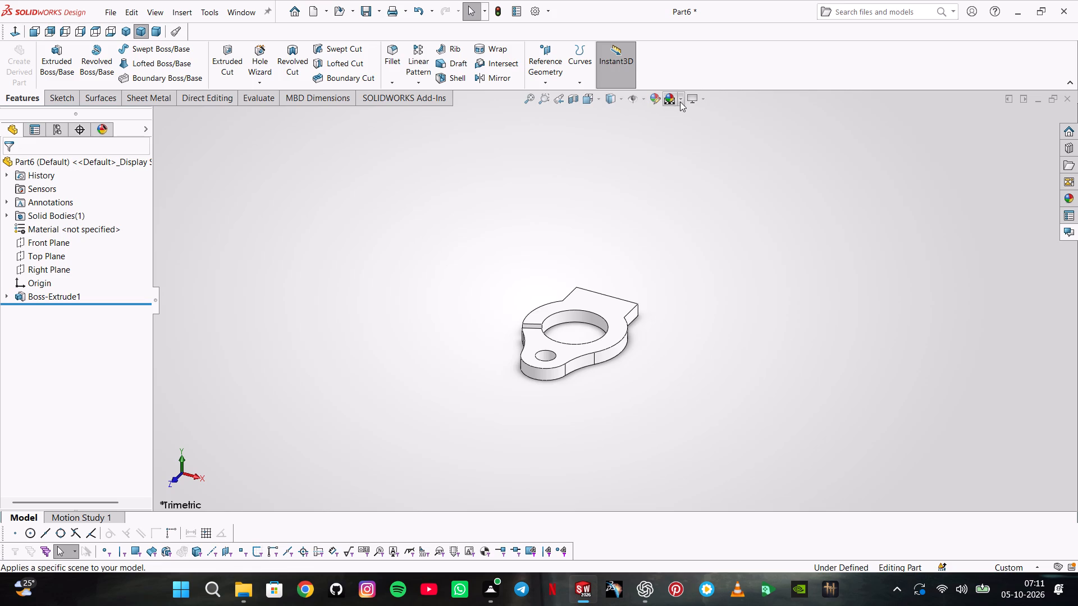
Apply a different scene to the model view.
{"action": "left_click", "coordinate": [680, 102]}
{"action": "left_click", "coordinate": [676, 142]}
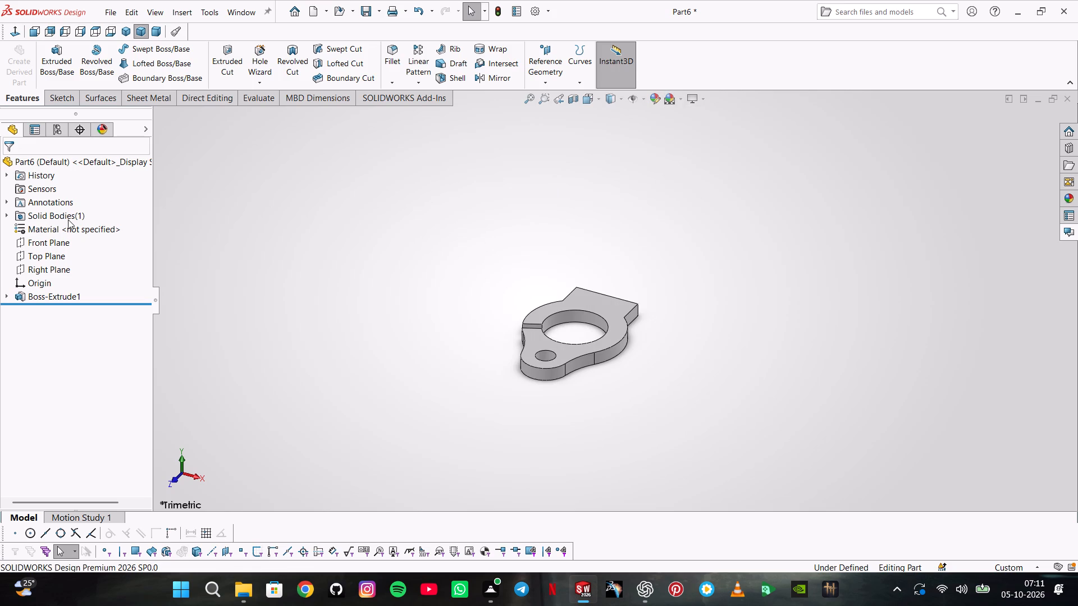
Start a new sketch on the flat end face of the 50 mm wide block.
{"action": "middle_click_drag", "start_coordinate": [652, 276], "coordinate": [610, 339]}
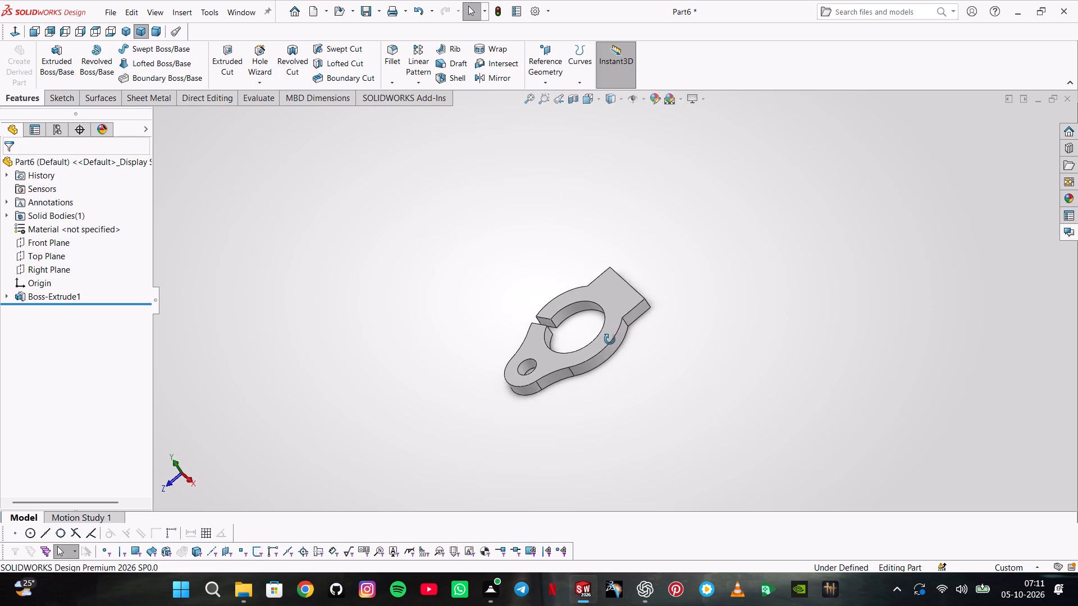
{"action": "middle_click_drag", "start_coordinate": [610, 339], "coordinate": [600, 354]}
{"action": "middle_click_drag", "start_coordinate": [620, 309], "coordinate": [558, 355]}
{"action": "scroll", "coordinate": [556, 350], "scroll_direction": "up", "scroll_amount": 1}
{"action": "left_click", "coordinate": [596, 290]}
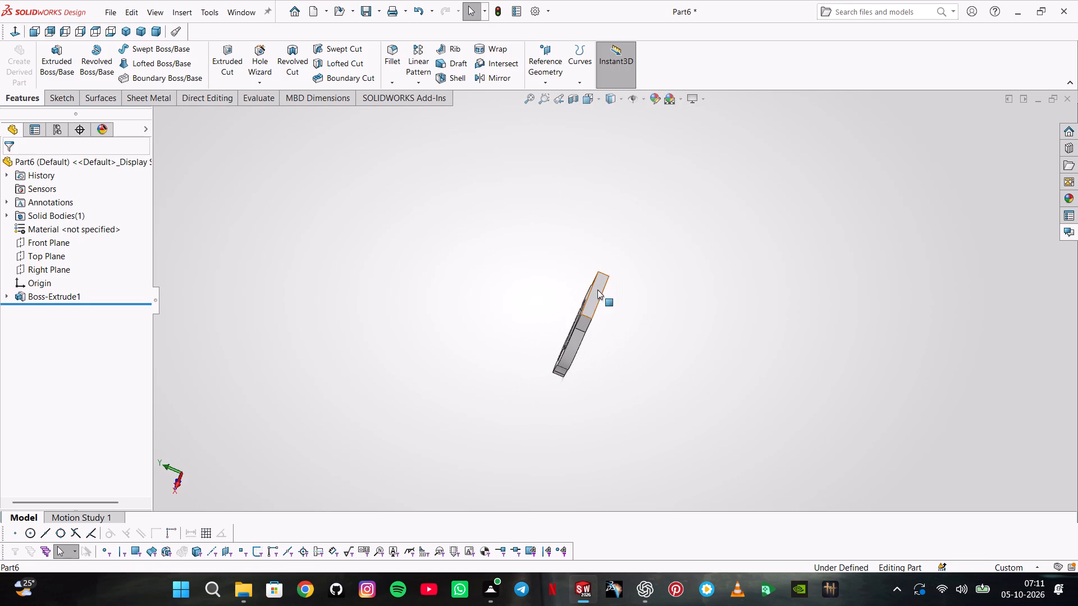
{"action": "left_click", "coordinate": [646, 256]}
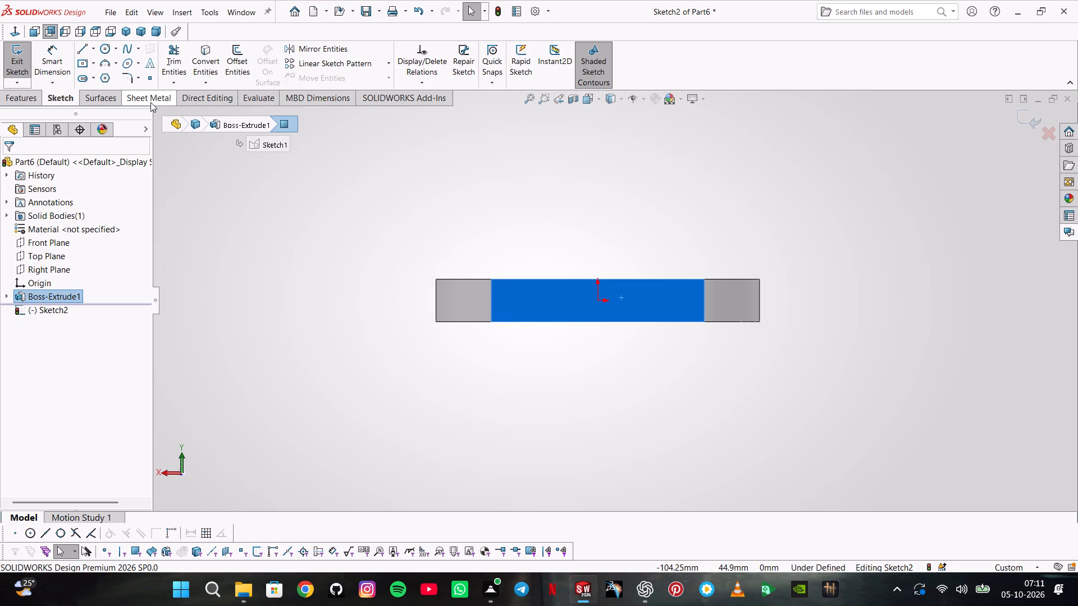
Sketch a vertical straight slot upward from the midpoint of the face's lower edge, about 44 mm between centres and 24 mm wide.
{"action": "left_click", "coordinate": [85, 77]}
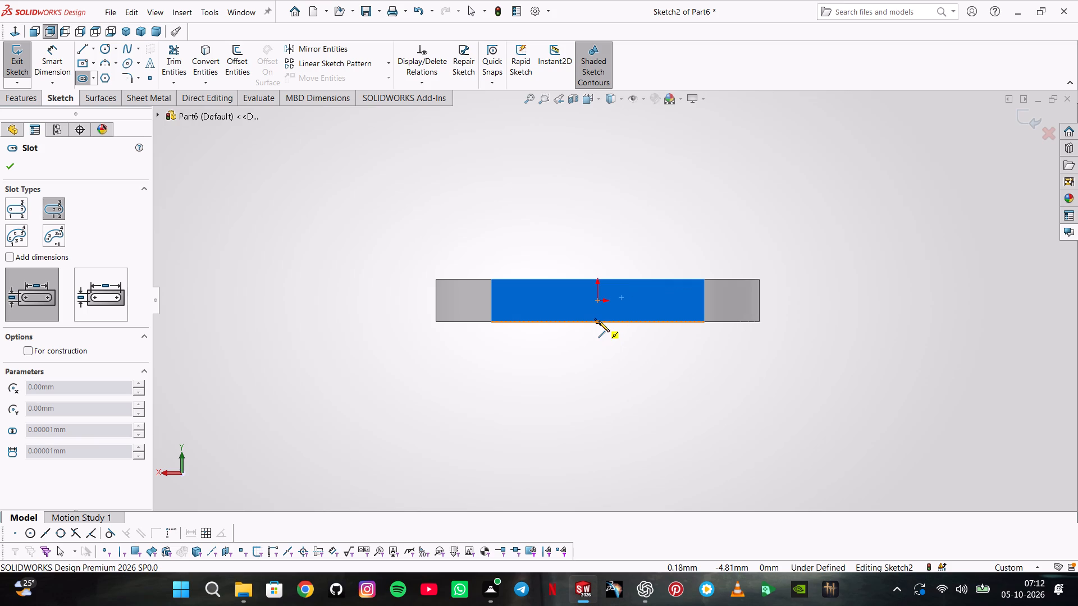
{"action": "left_click", "coordinate": [96, 79]}
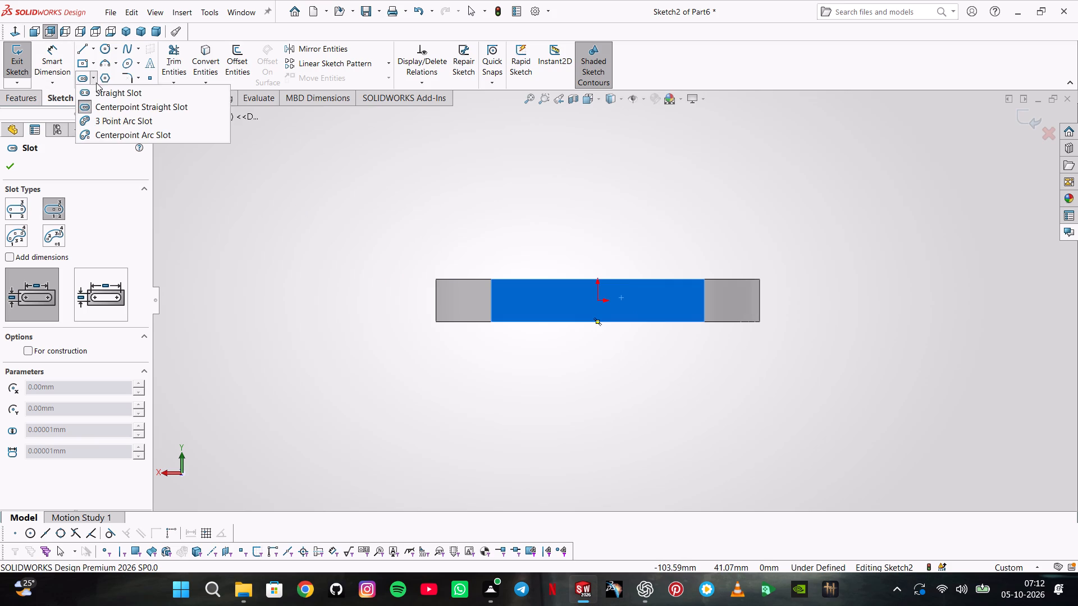
{"action": "left_click", "coordinate": [94, 97]}
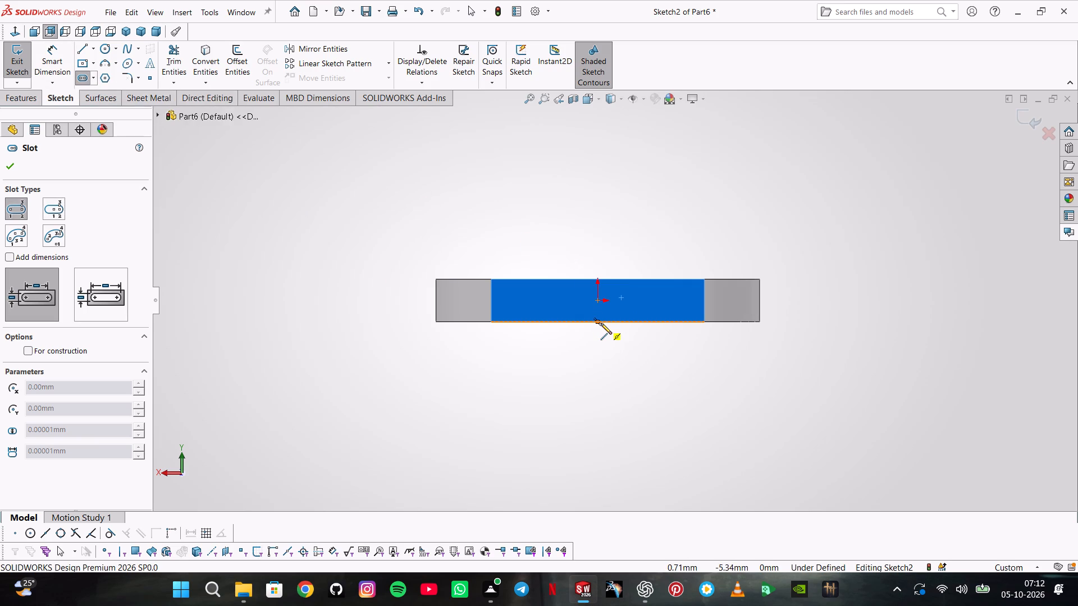
{"action": "left_click", "coordinate": [601, 324]}
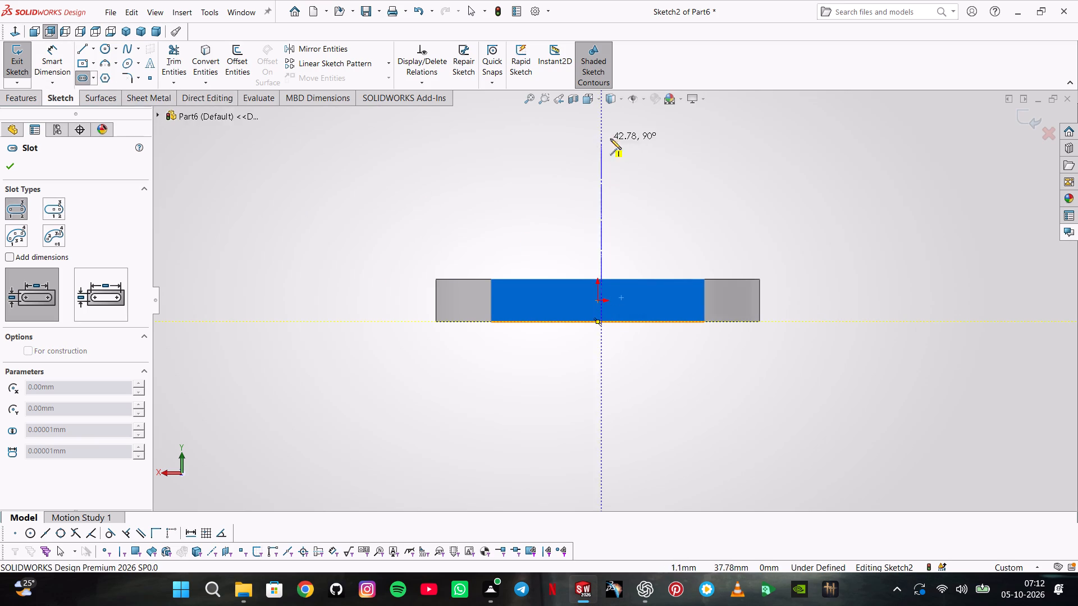
{"action": "key", "text": "Escape"}
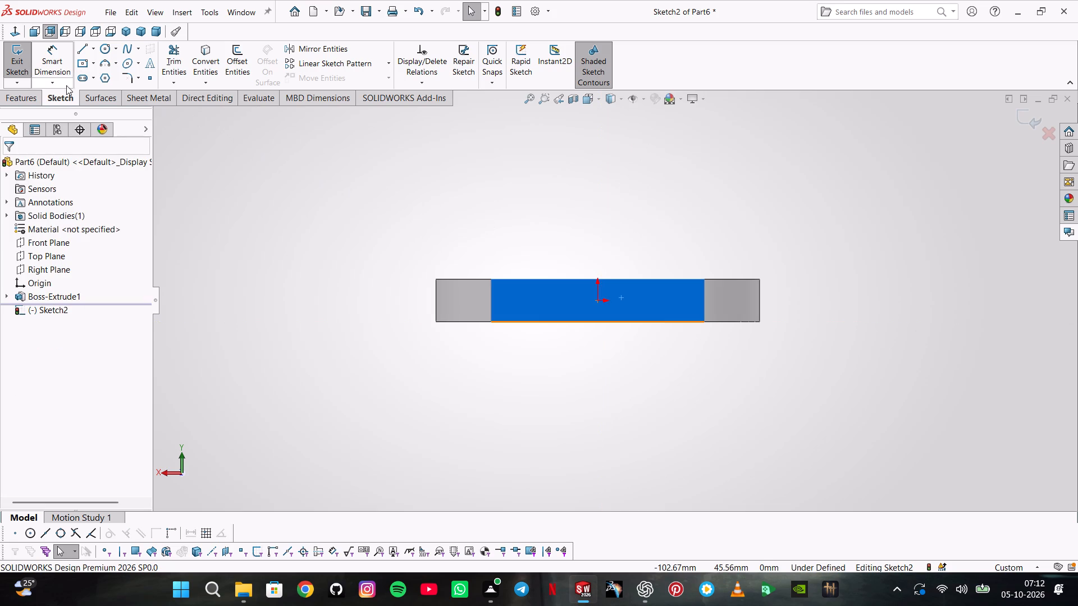
{"action": "left_click", "coordinate": [80, 78]}
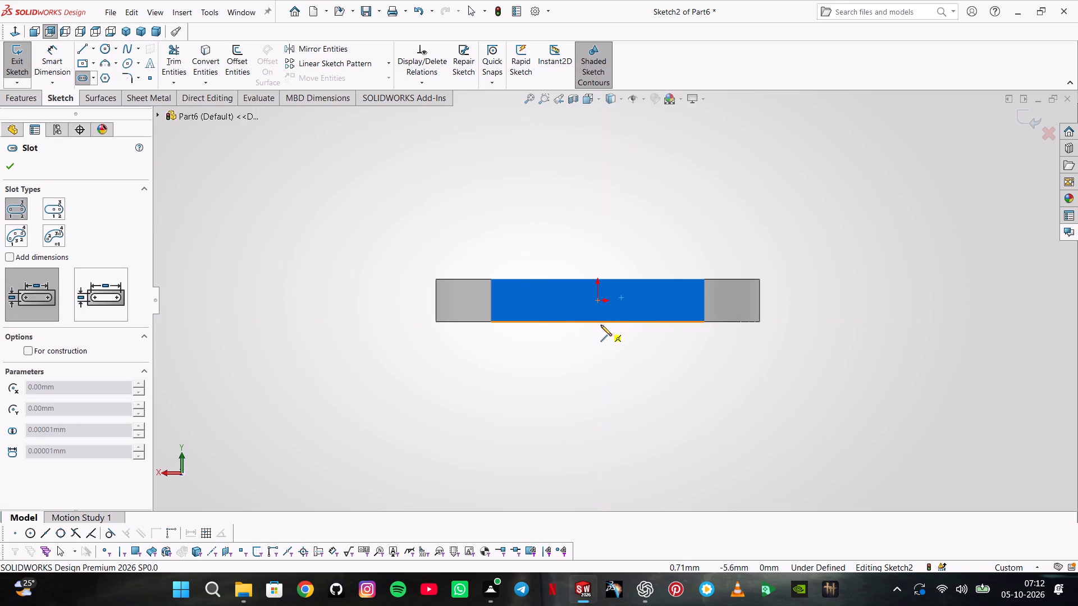
{"action": "left_click", "coordinate": [597, 322]}
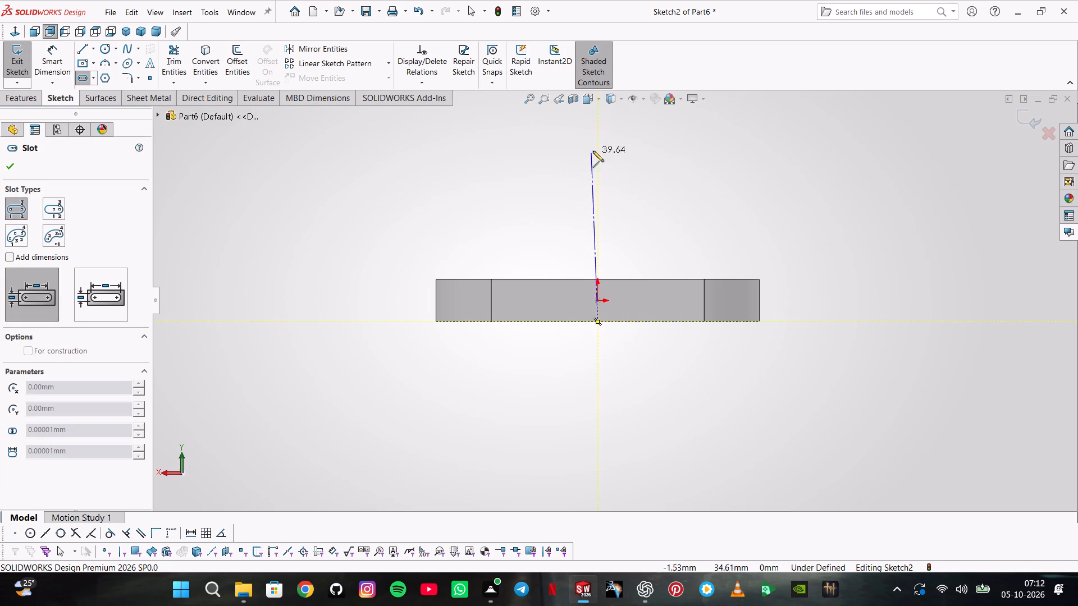
{"action": "left_click", "coordinate": [599, 136]}
{"action": "left_click", "coordinate": [649, 144]}
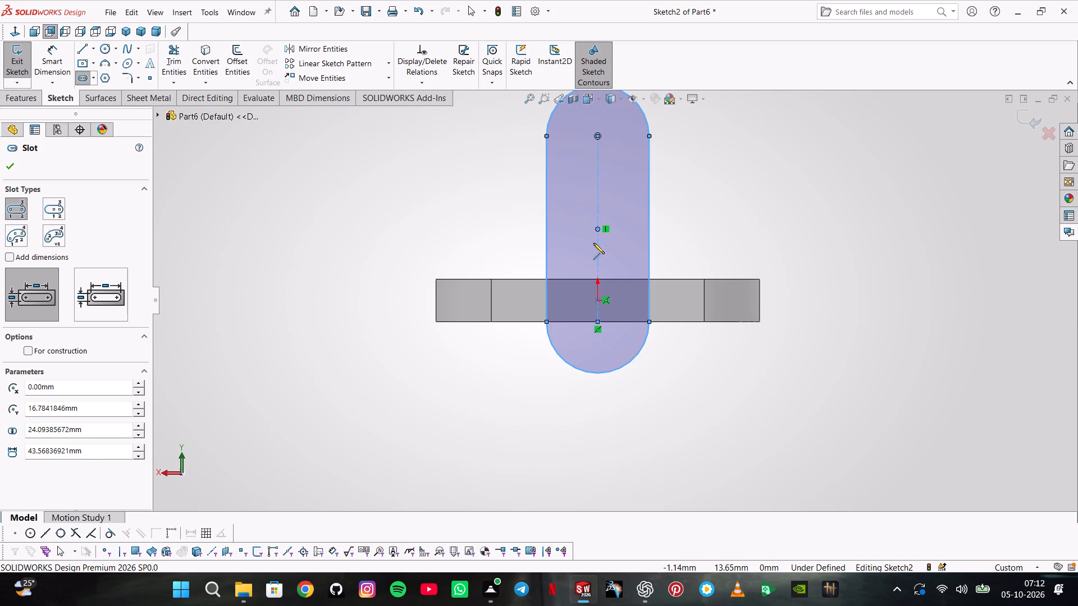
Switch the slot type to Centerpoint Straight Slot.
{"action": "left_click", "coordinate": [93, 79]}
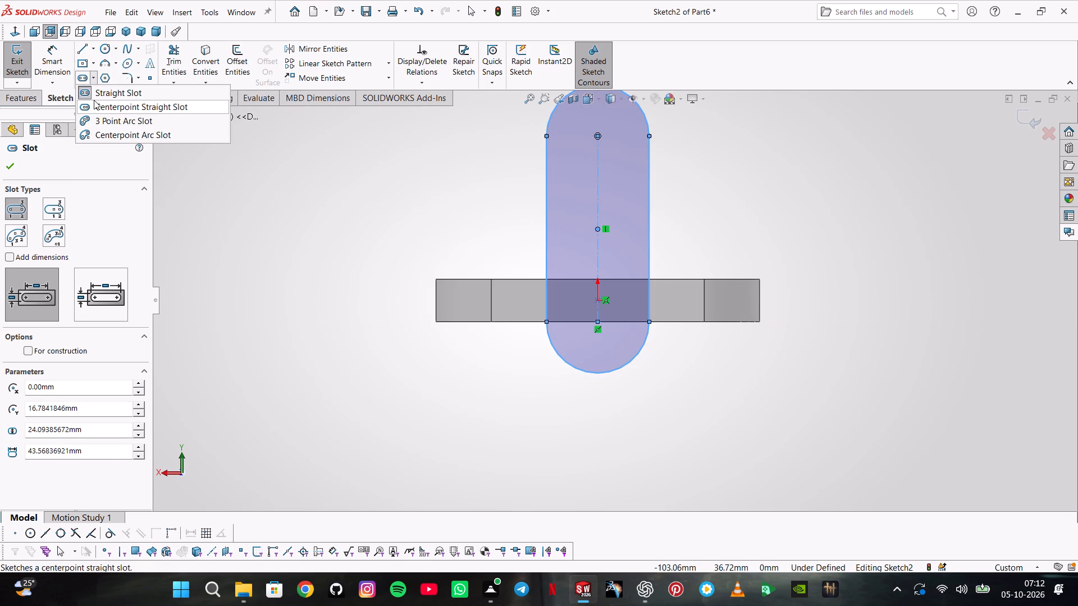
{"action": "left_click", "coordinate": [94, 100]}
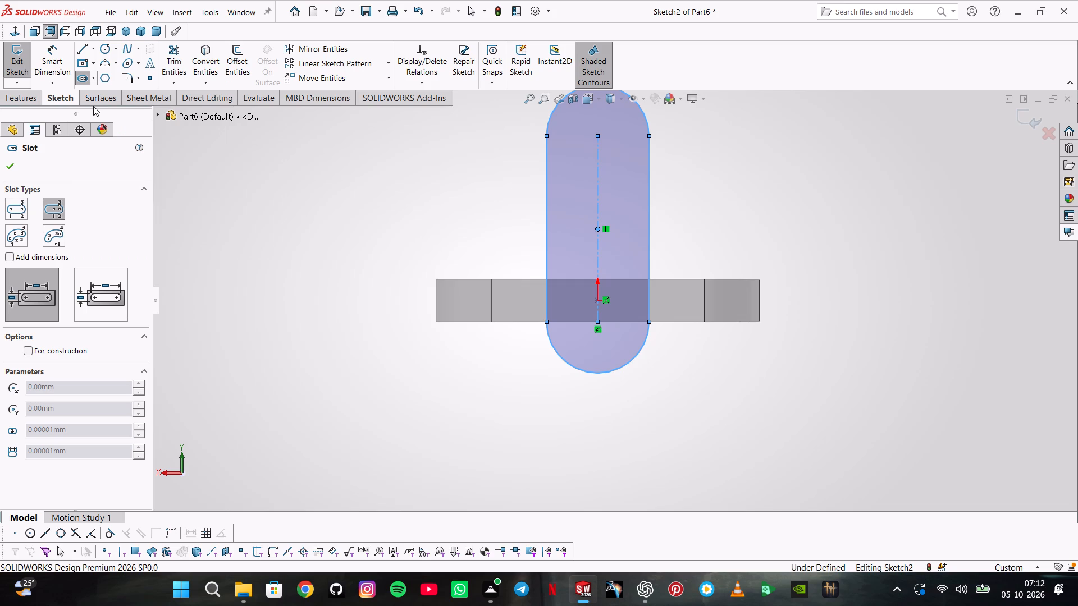
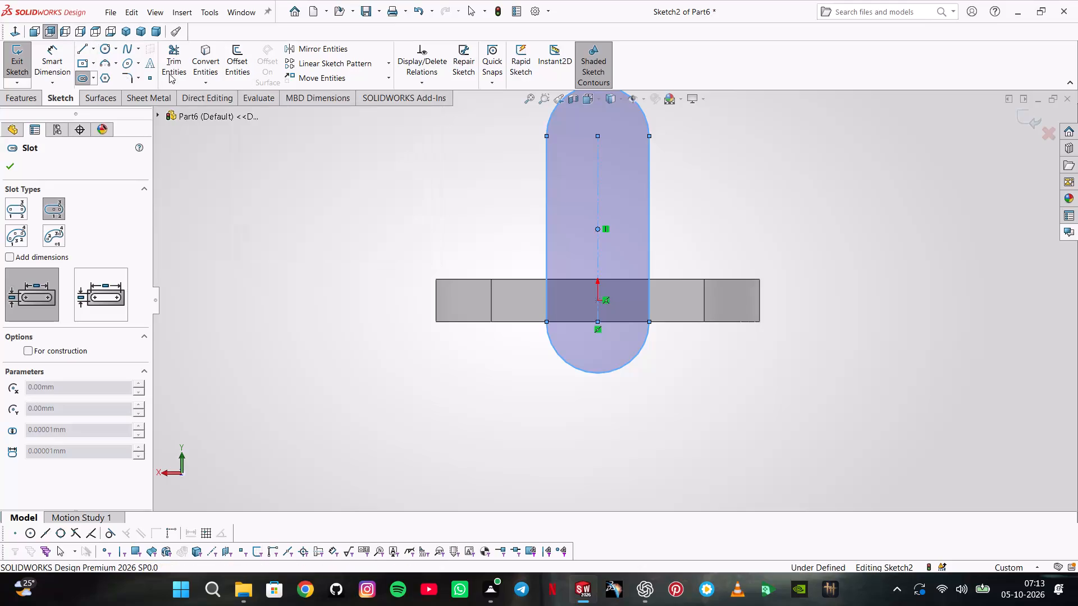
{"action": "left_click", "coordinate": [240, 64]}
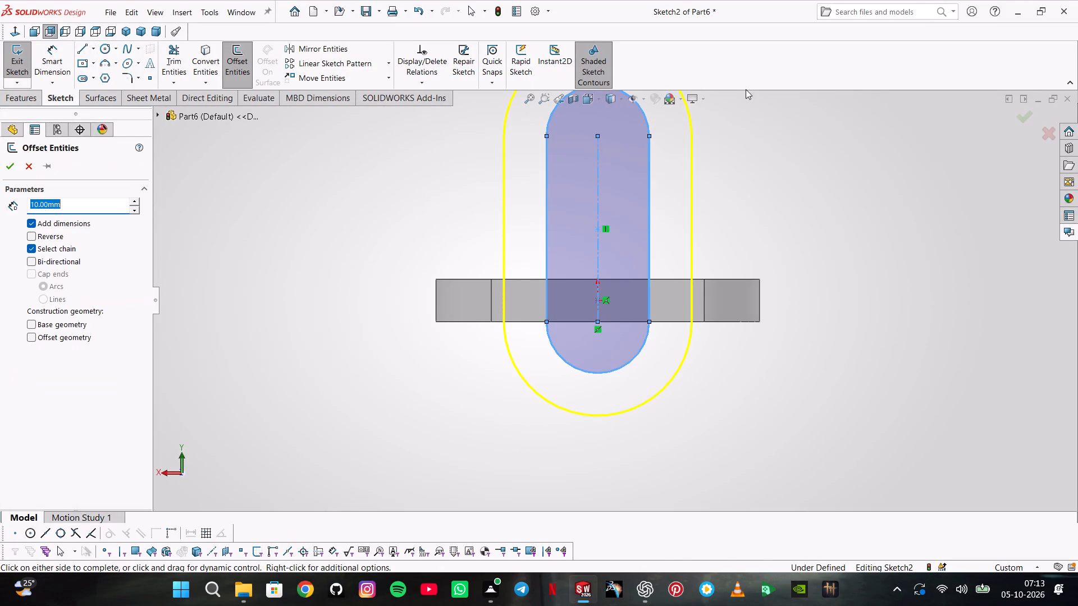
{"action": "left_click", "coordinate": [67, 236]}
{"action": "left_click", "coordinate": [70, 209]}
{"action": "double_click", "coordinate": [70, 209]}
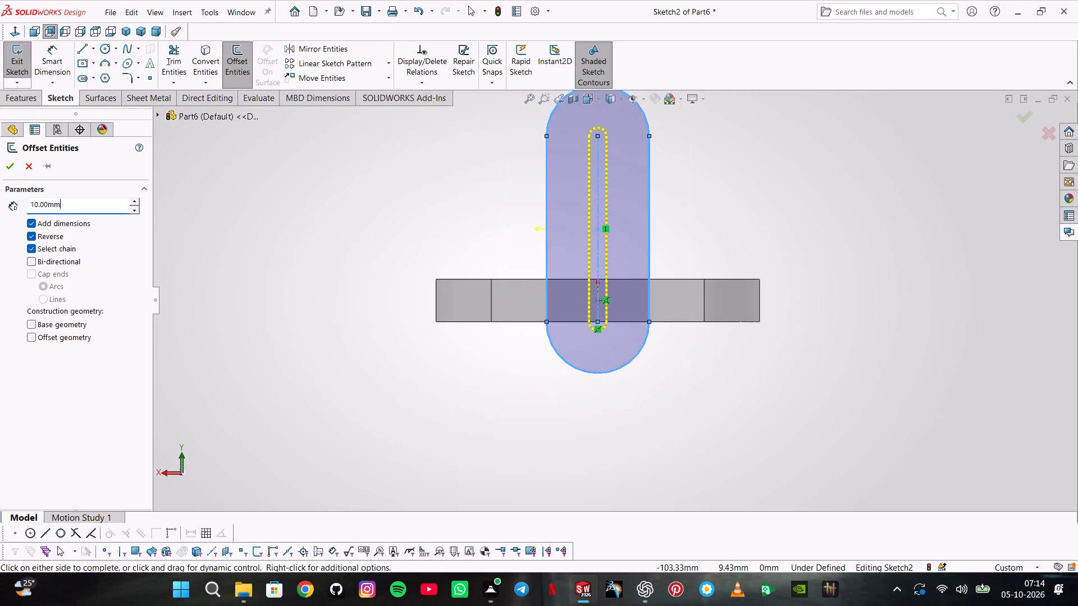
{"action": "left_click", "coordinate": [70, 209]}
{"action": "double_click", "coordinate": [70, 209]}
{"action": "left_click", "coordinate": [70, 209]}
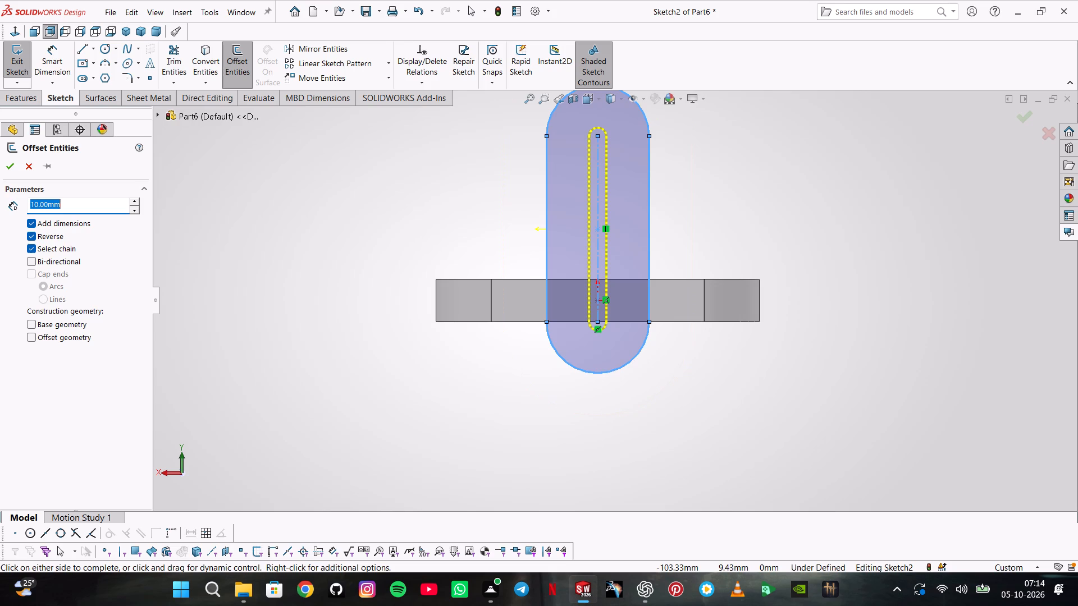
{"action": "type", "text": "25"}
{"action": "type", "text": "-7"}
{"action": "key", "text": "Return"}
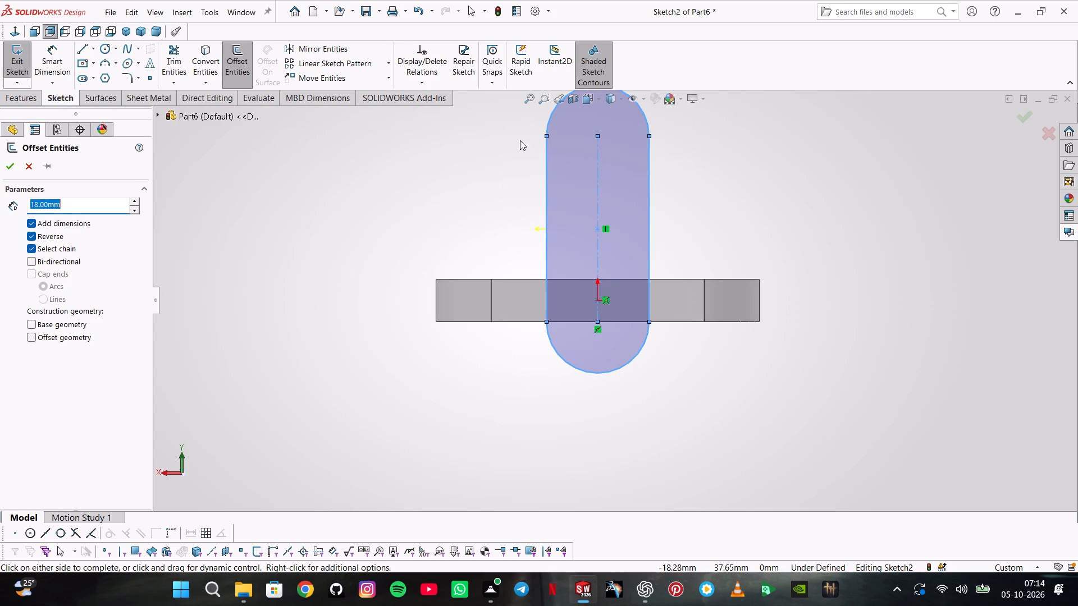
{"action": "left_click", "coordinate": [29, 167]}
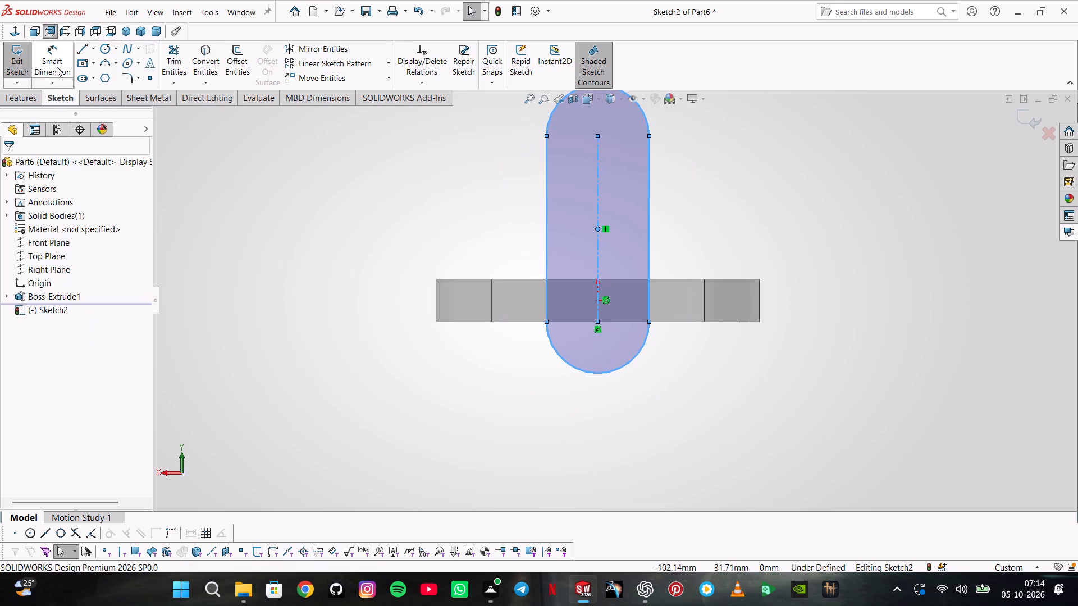
Dimension the slot's upper end arc and set its radius to 25 mm.
{"action": "left_click", "coordinate": [57, 67]}
{"action": "left_click", "coordinate": [548, 124]}
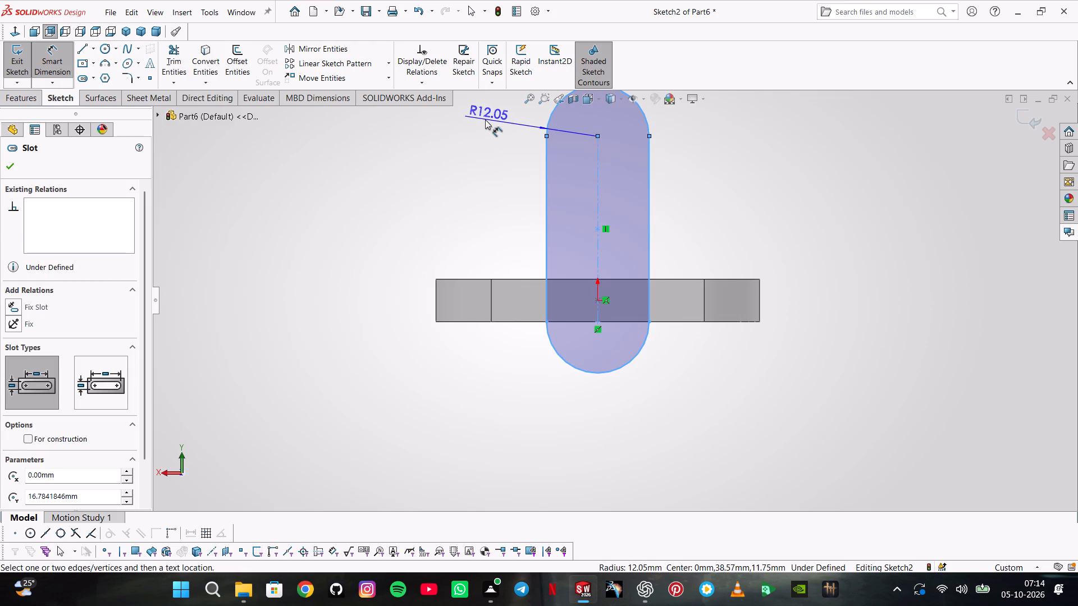
{"action": "left_click", "coordinate": [485, 120]}
{"action": "type", "text": "25"}
{"action": "key", "text": "Return"}
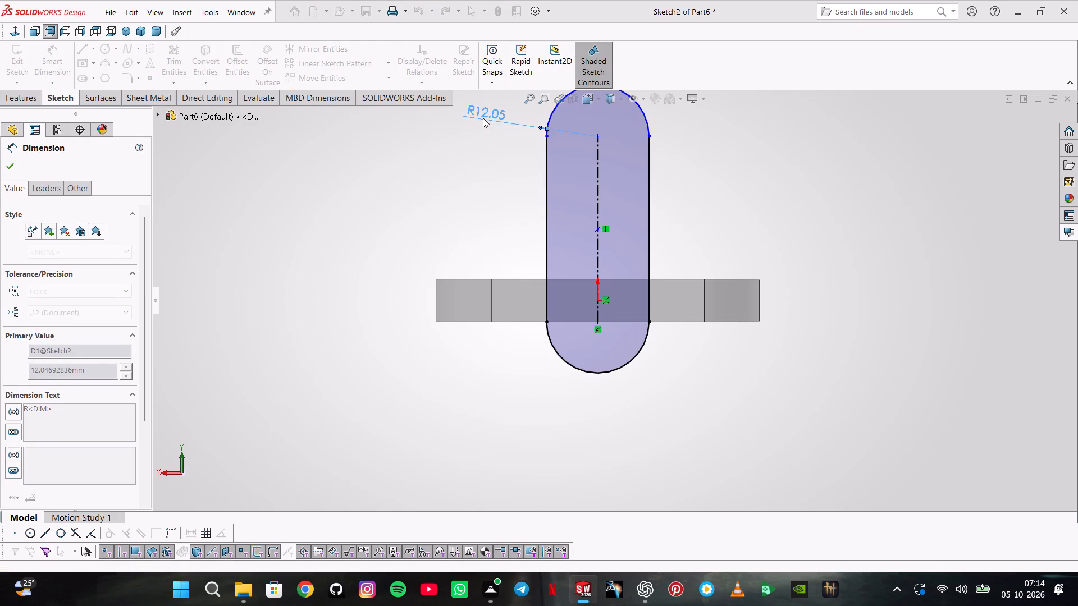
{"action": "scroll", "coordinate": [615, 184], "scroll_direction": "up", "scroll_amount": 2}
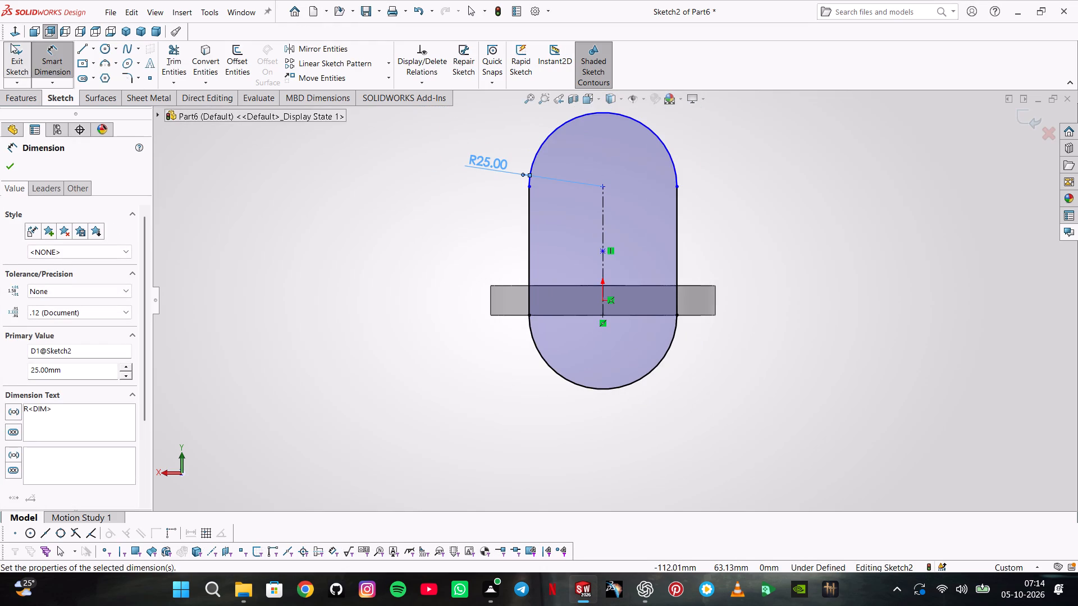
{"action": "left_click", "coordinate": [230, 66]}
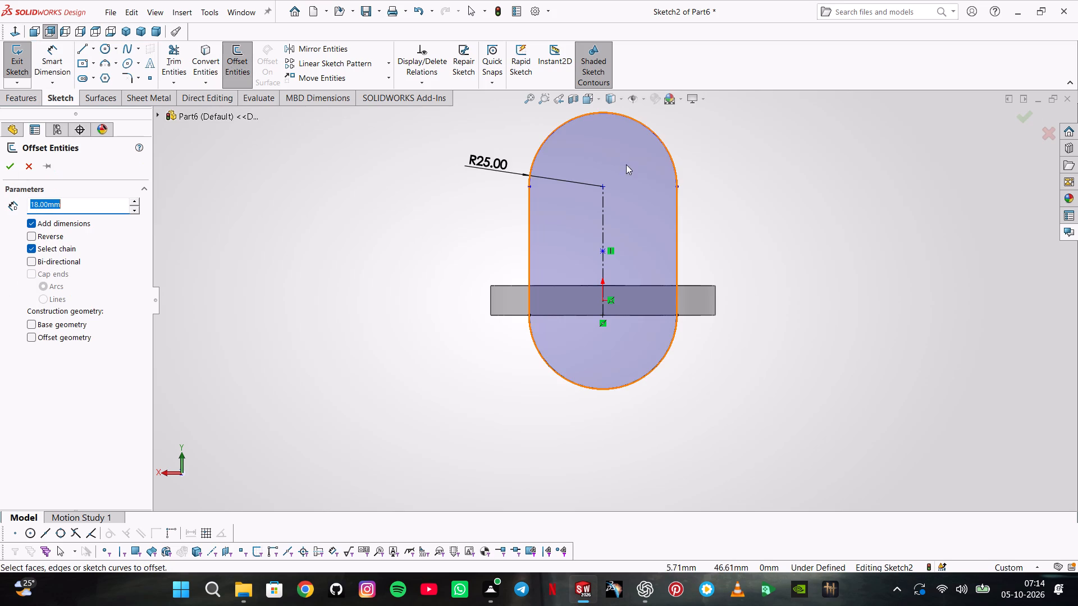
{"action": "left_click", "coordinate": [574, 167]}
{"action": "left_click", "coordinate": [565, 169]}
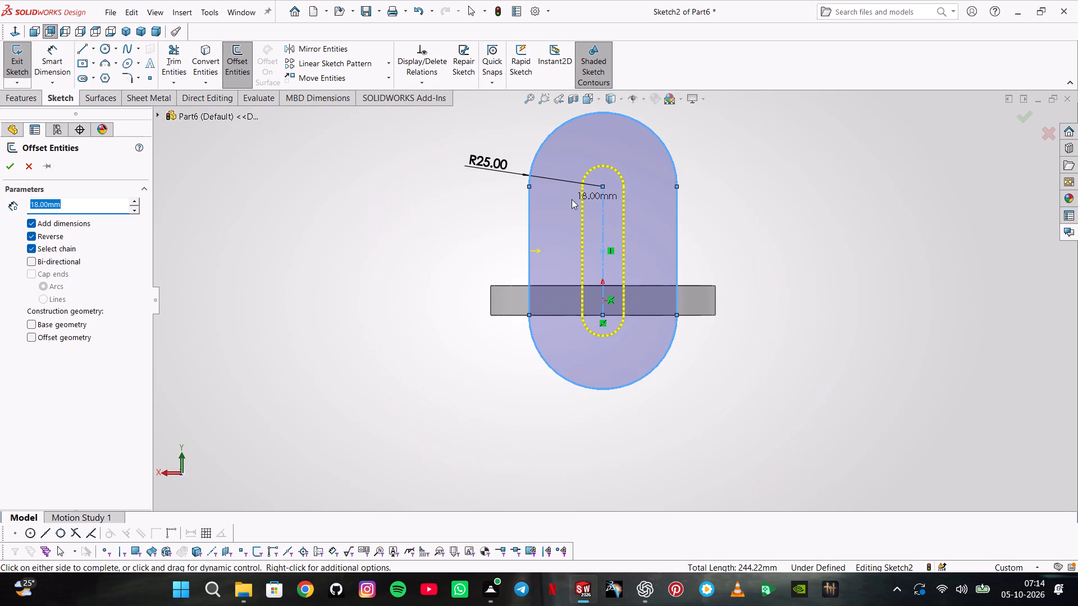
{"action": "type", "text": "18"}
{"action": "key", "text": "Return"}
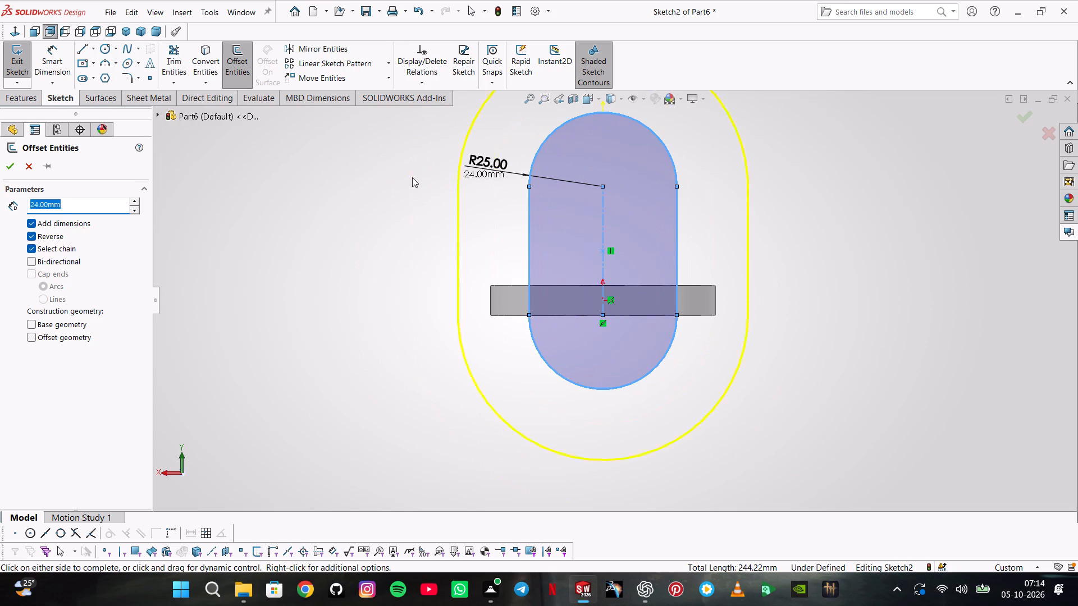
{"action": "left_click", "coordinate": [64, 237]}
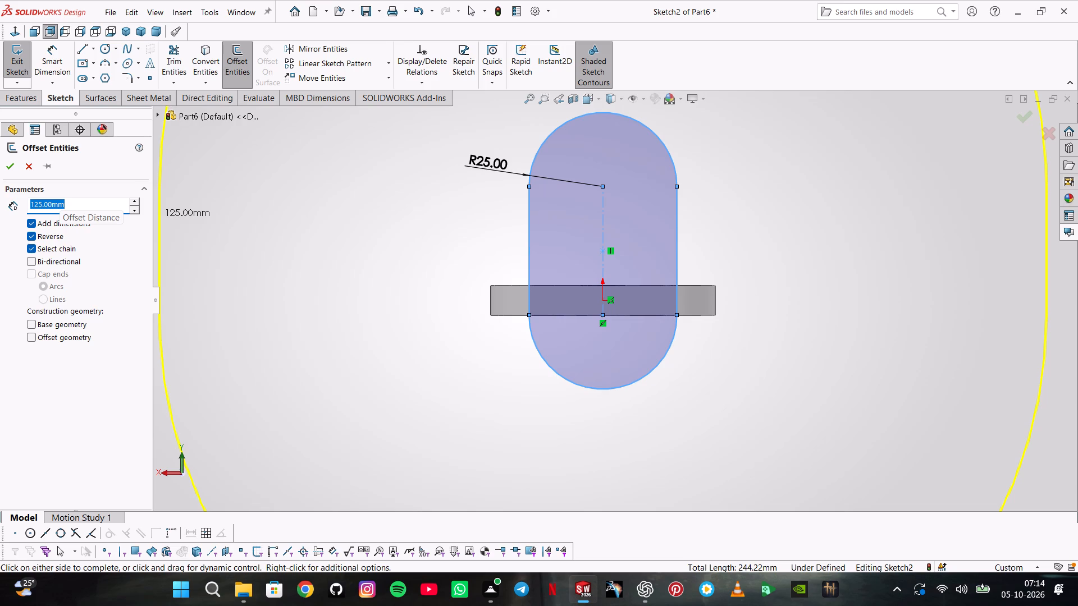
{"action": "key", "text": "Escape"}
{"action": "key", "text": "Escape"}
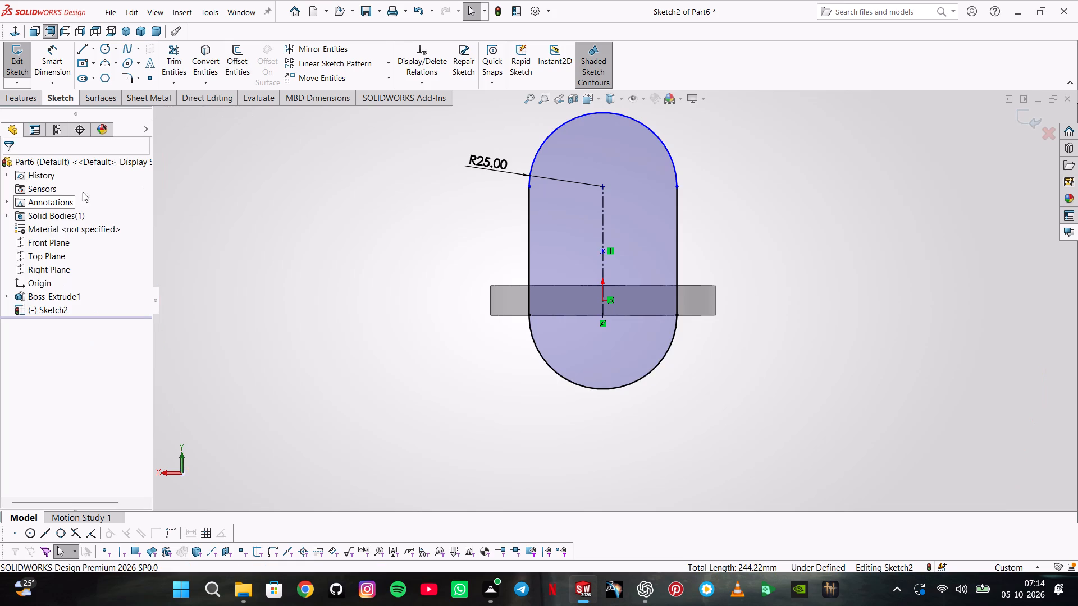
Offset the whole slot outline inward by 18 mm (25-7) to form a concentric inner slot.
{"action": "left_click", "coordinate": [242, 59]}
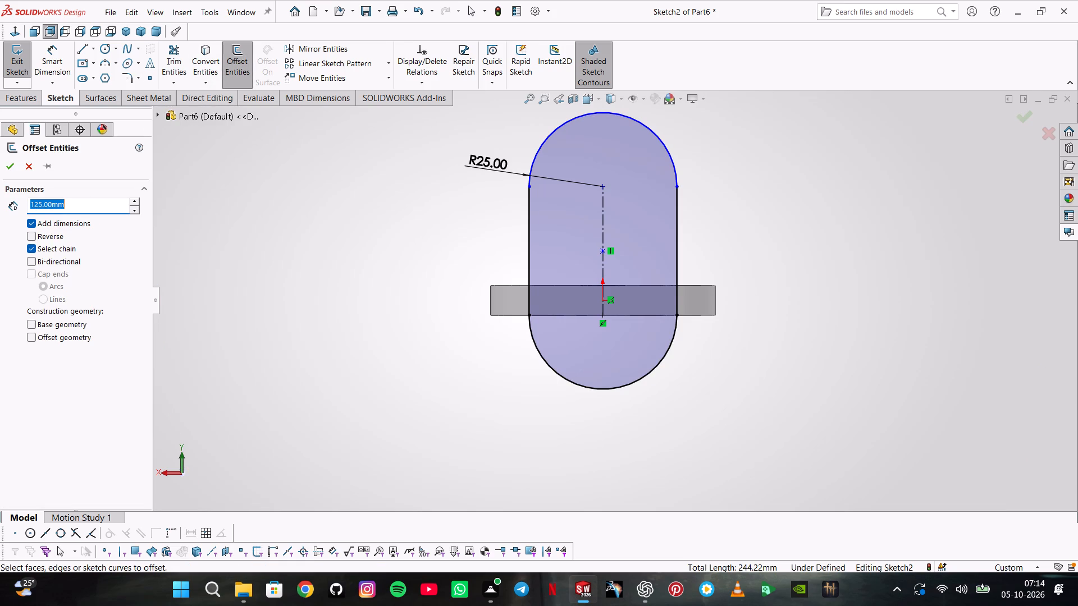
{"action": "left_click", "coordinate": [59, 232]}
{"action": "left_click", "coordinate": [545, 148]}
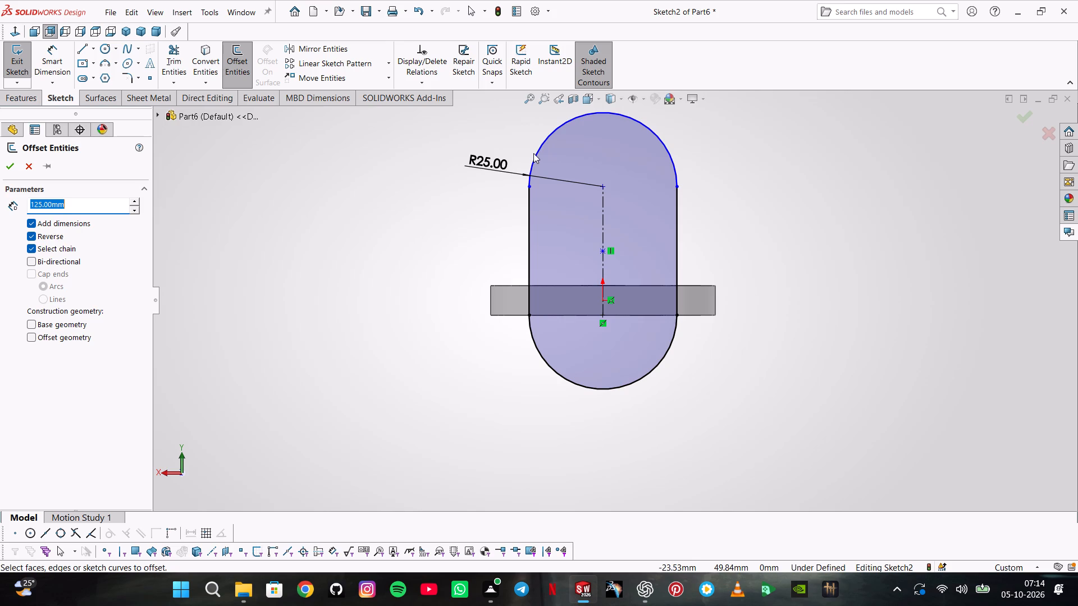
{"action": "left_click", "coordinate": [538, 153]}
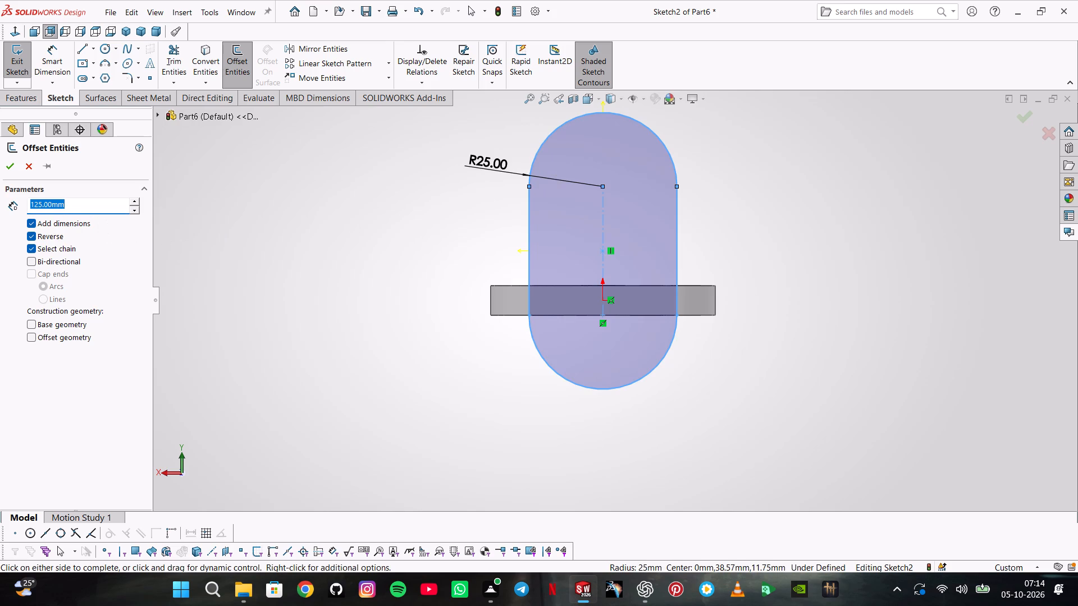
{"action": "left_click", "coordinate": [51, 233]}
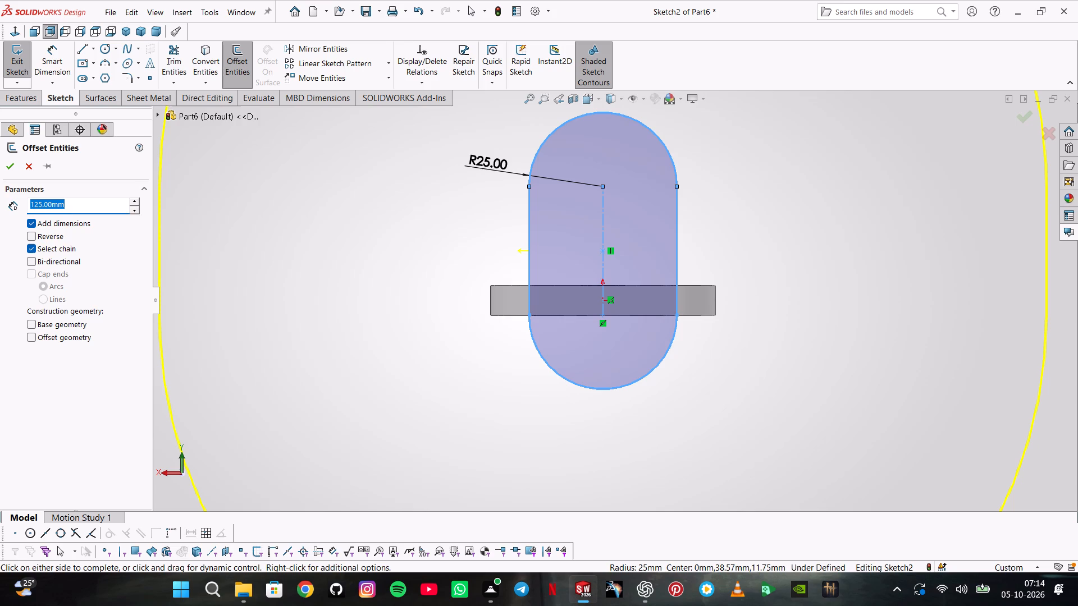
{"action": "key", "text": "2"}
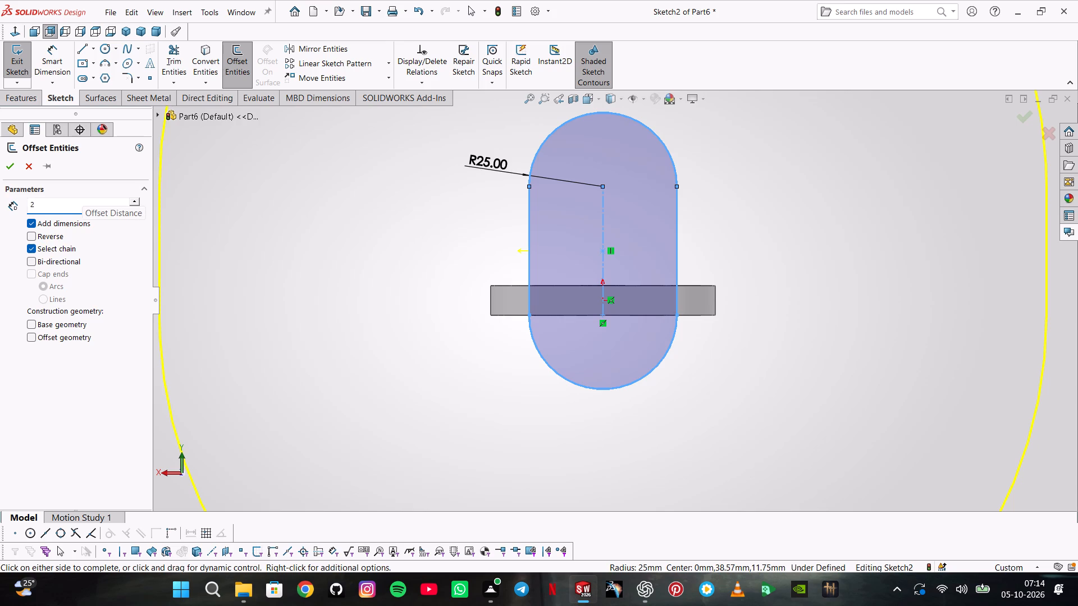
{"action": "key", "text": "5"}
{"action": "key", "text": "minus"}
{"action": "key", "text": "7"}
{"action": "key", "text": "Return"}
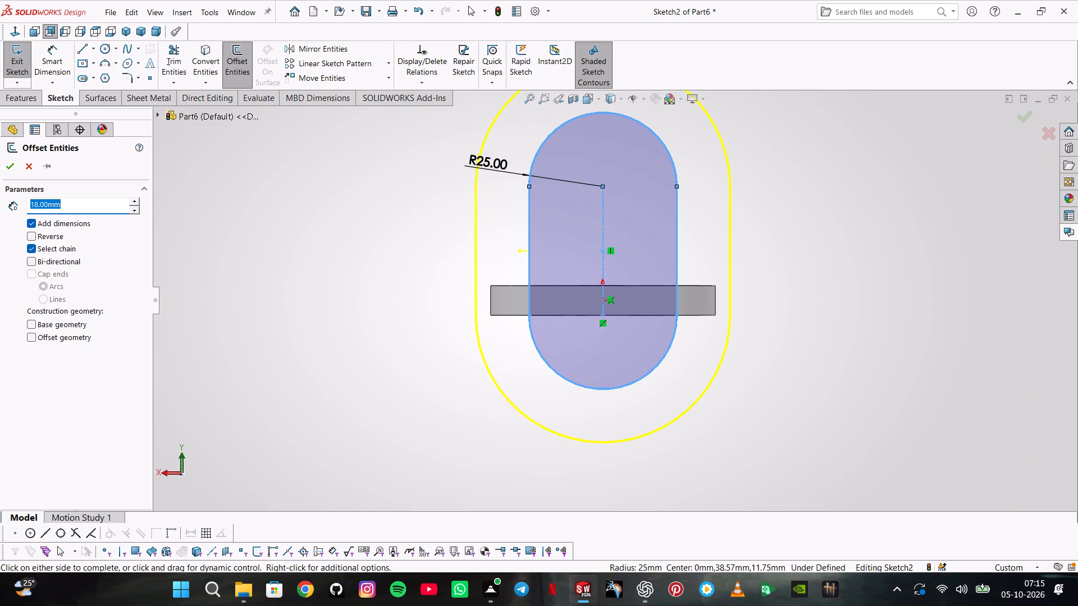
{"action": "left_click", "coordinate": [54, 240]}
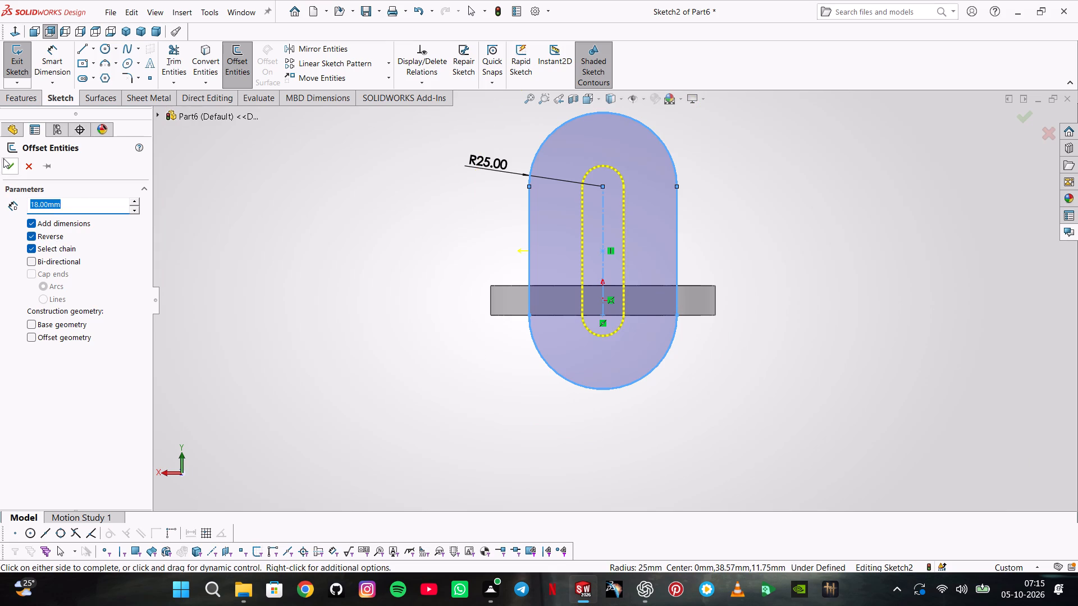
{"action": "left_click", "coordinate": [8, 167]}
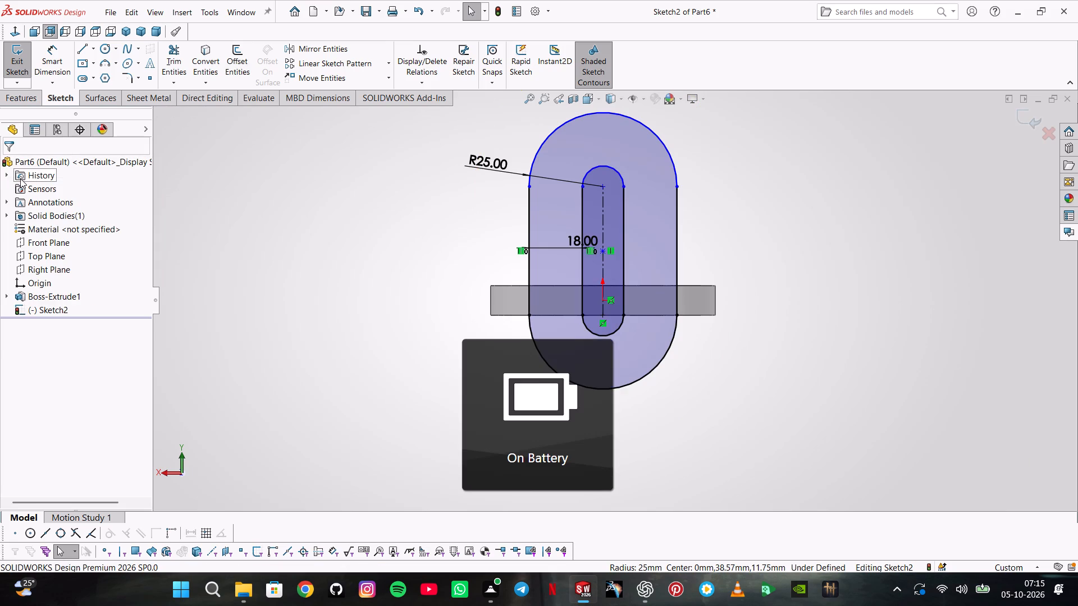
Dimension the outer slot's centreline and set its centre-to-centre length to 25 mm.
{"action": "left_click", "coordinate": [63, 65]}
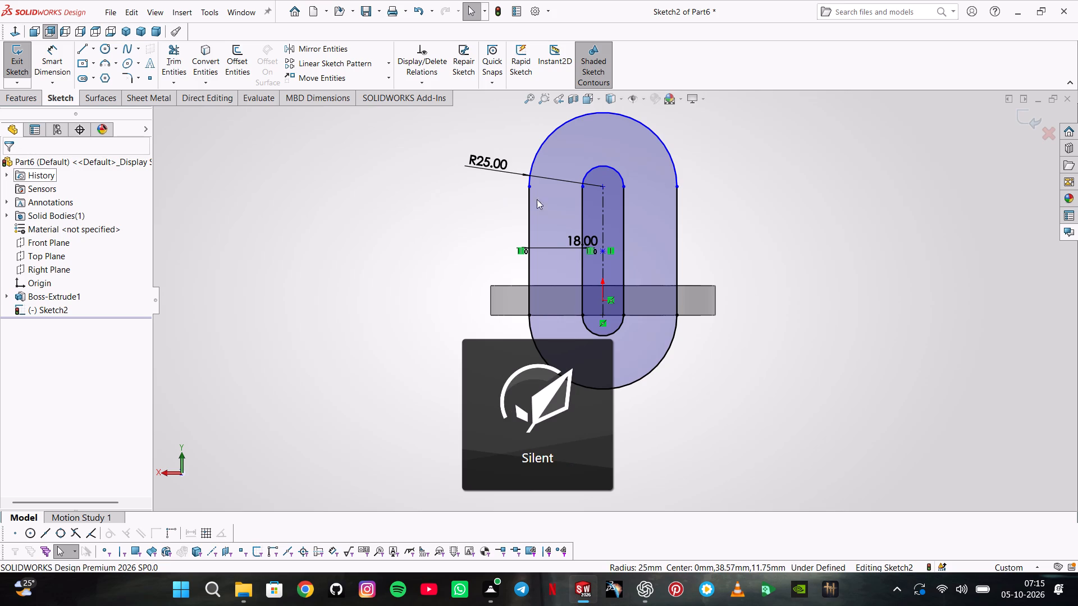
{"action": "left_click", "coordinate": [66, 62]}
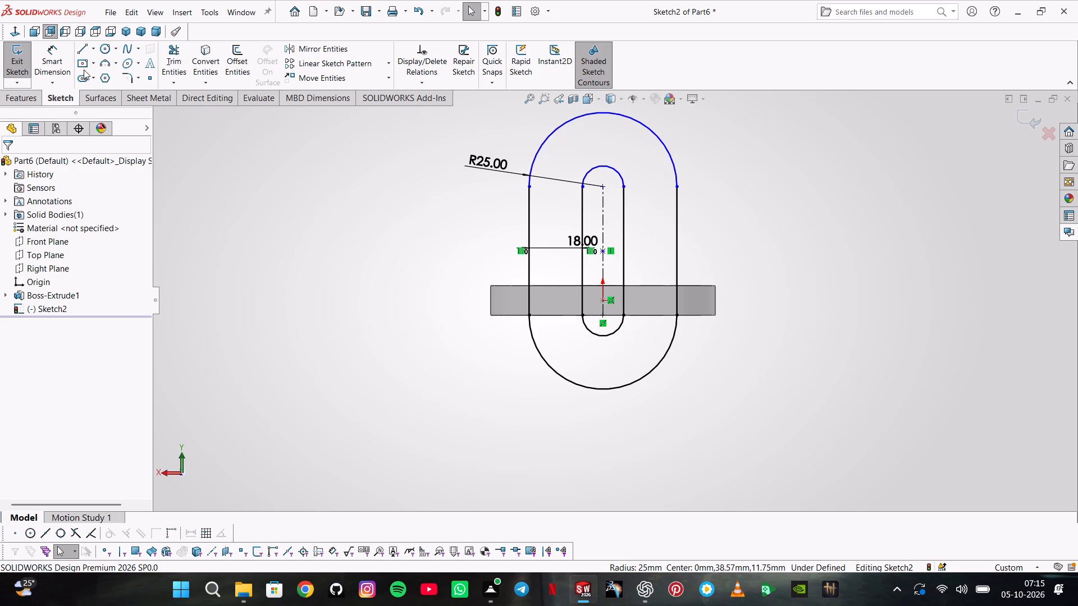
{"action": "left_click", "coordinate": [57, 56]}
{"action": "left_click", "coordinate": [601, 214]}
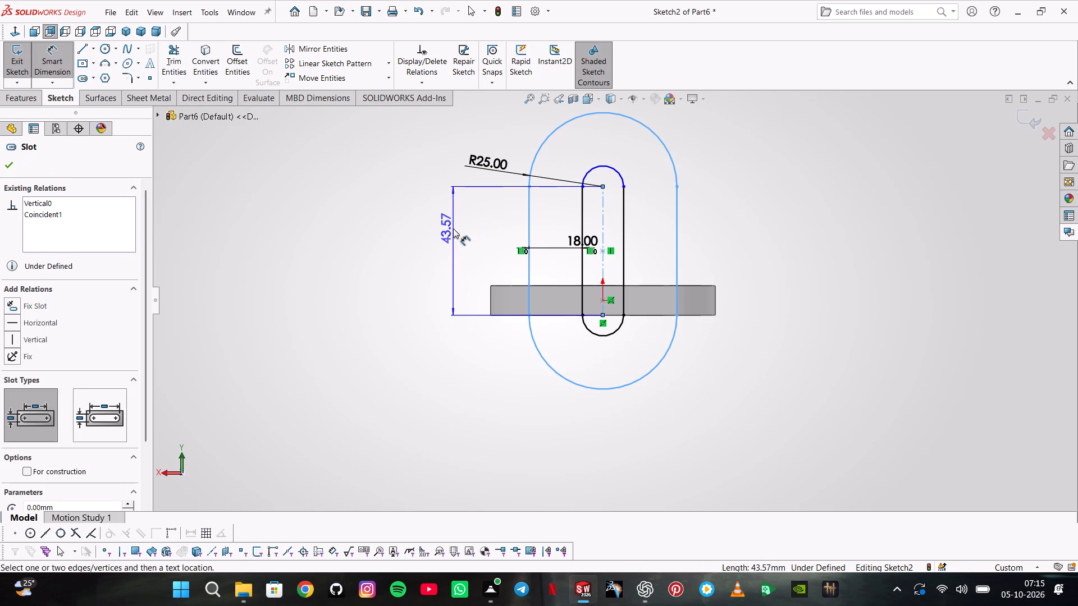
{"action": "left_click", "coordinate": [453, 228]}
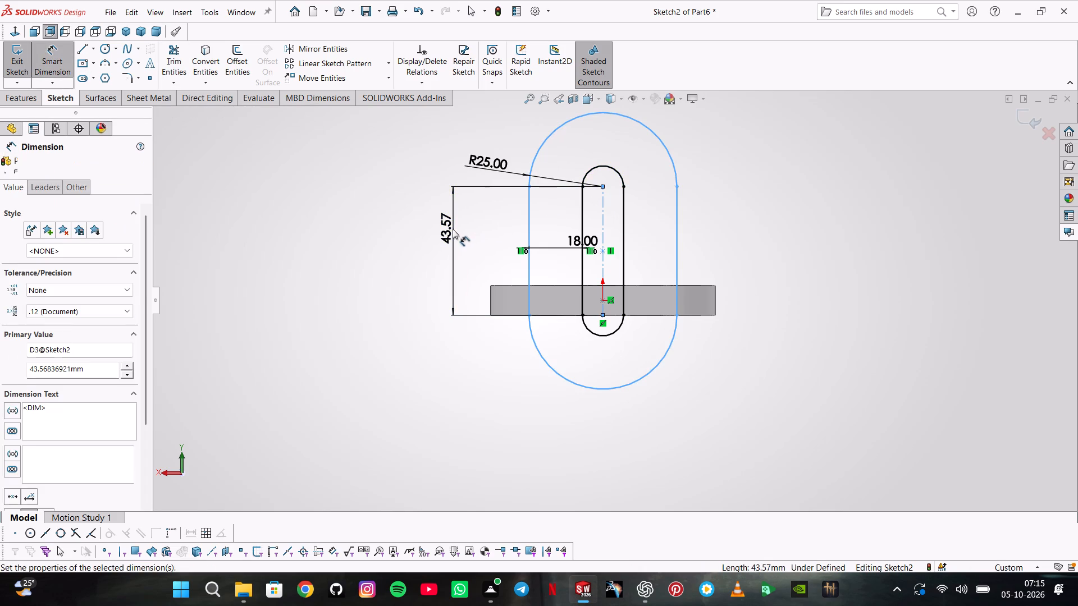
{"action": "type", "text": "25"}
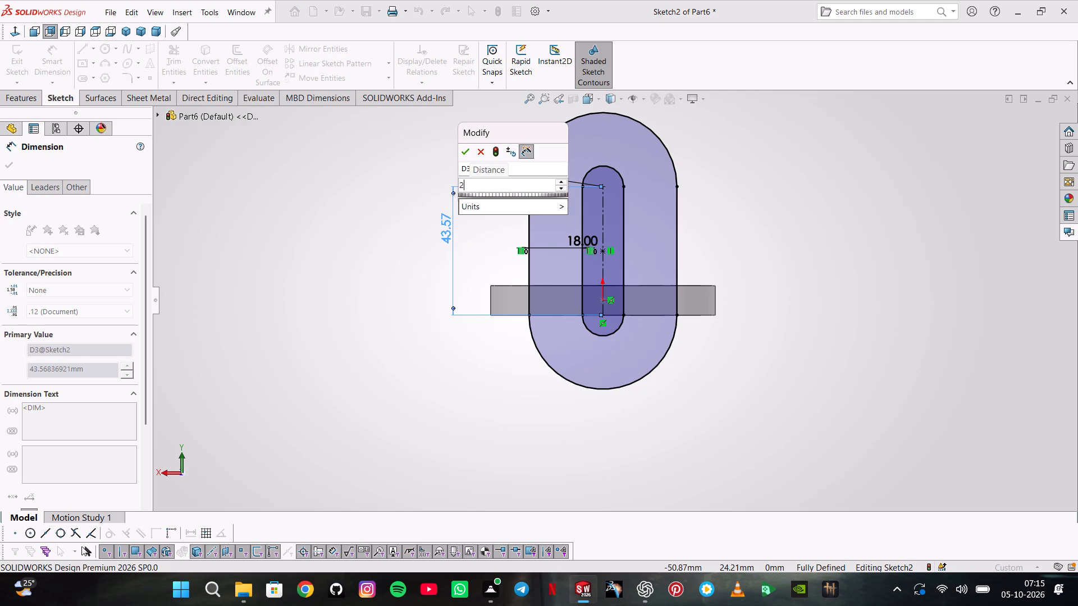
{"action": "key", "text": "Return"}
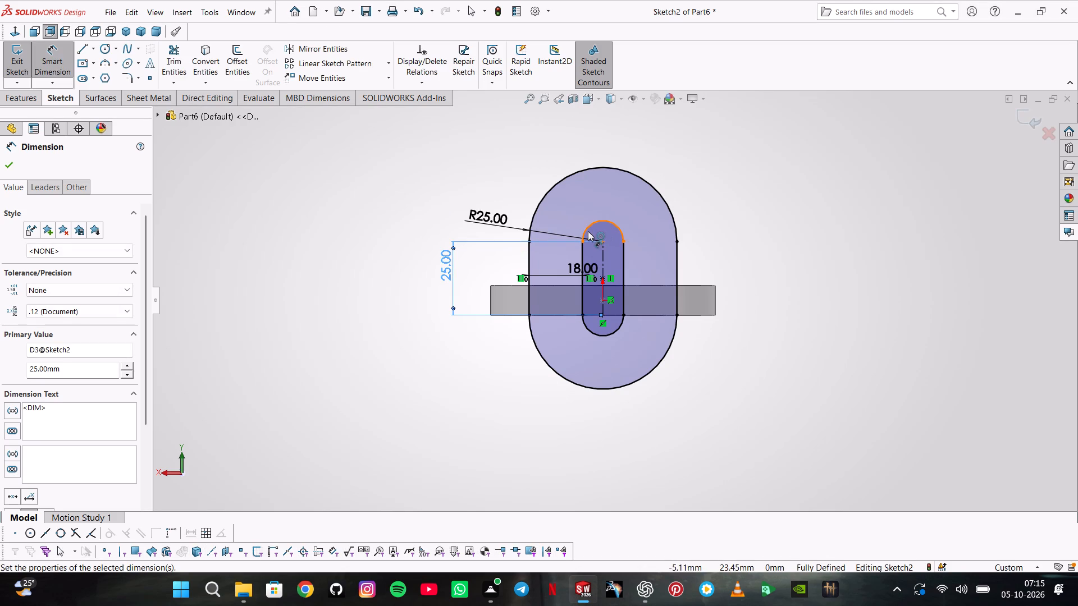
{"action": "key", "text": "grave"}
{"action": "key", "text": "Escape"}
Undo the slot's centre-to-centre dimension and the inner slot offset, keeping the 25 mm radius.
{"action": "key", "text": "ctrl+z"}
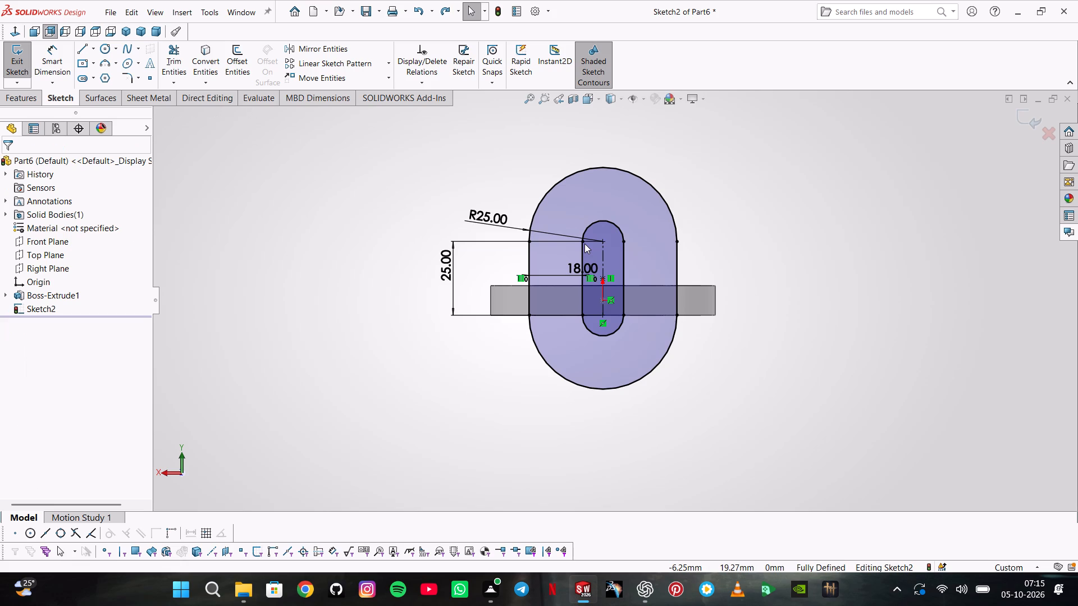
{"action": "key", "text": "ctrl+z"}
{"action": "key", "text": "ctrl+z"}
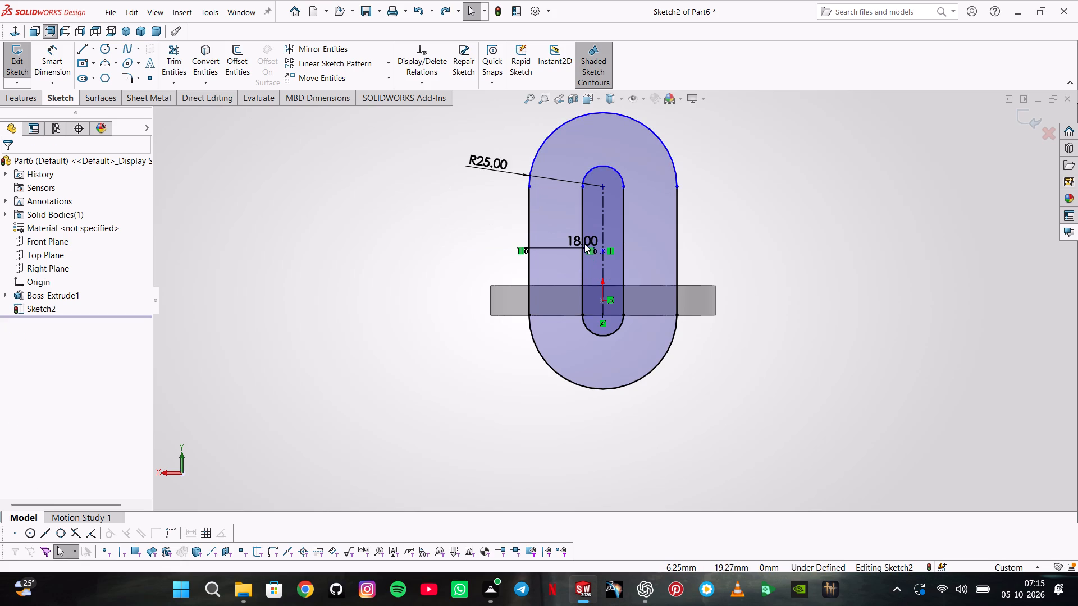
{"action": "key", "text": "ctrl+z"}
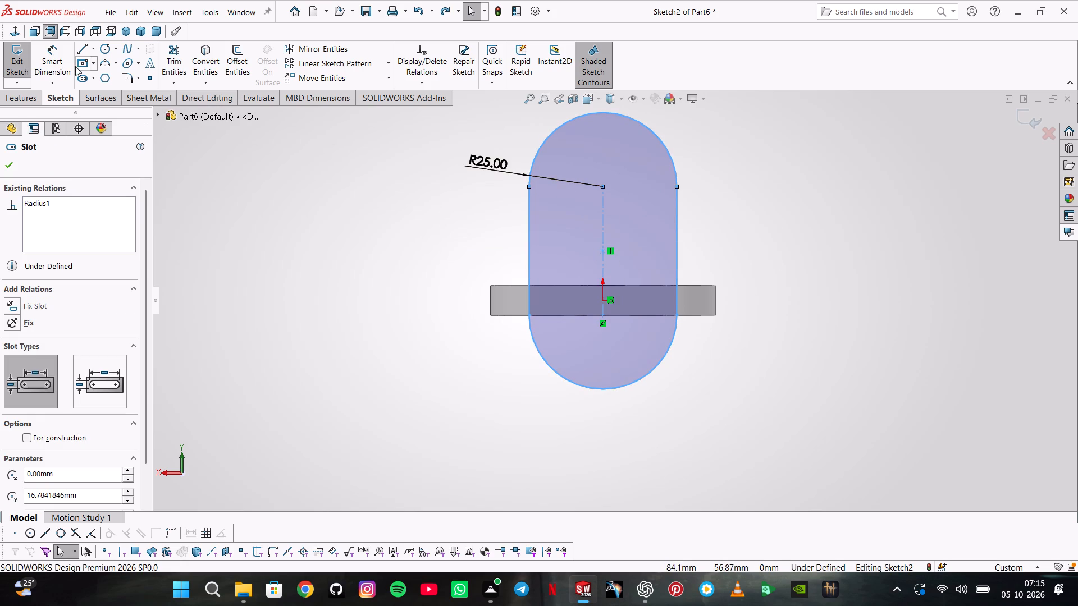
Dimension the slot's vertical centreline and set its centre-to-centre length to 50 mm.
{"action": "left_click", "coordinate": [58, 56]}
{"action": "left_click", "coordinate": [605, 213]}
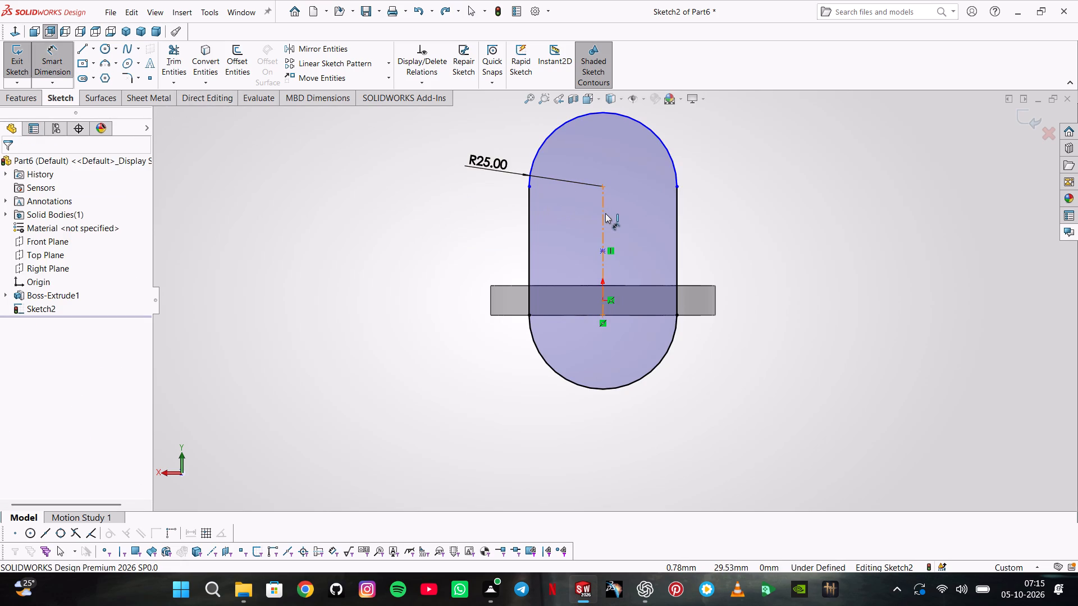
{"action": "left_click", "coordinate": [410, 231]}
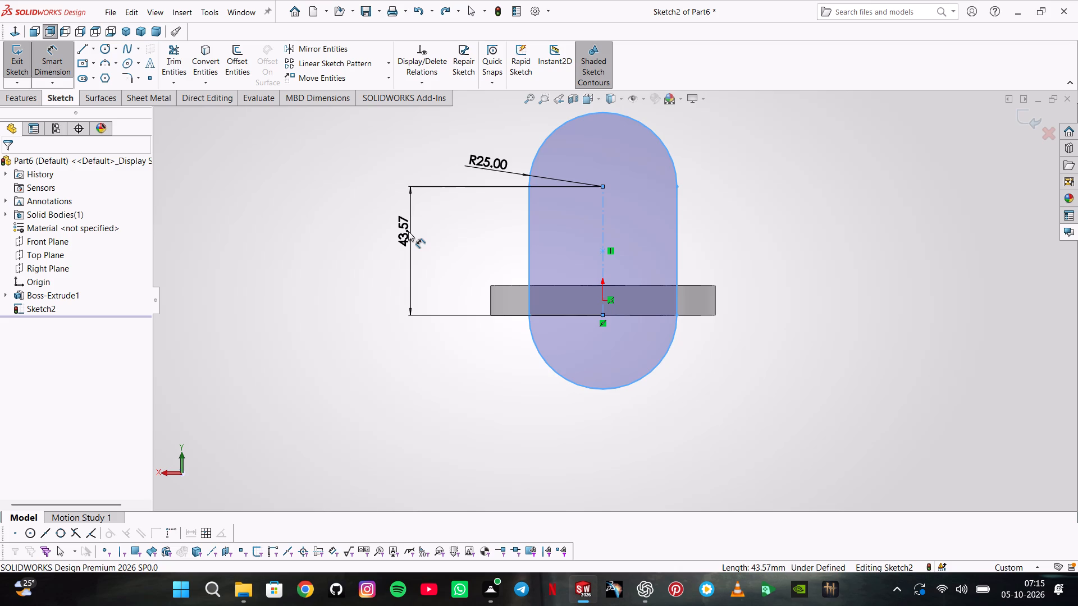
{"action": "type", "text": "50"}
{"action": "key", "text": "Return"}
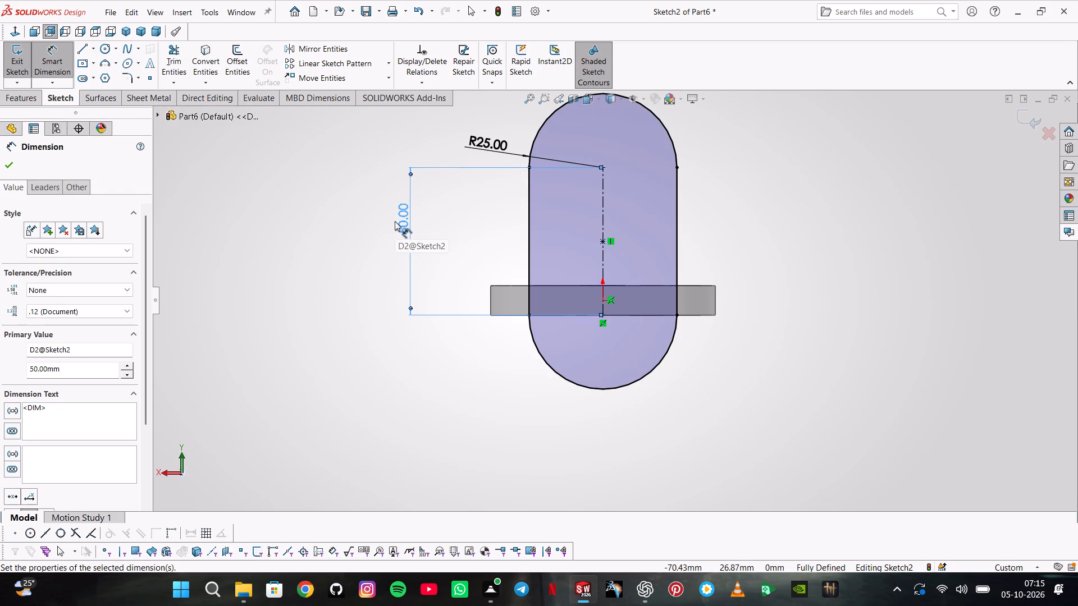
{"action": "key", "text": "Escape"}
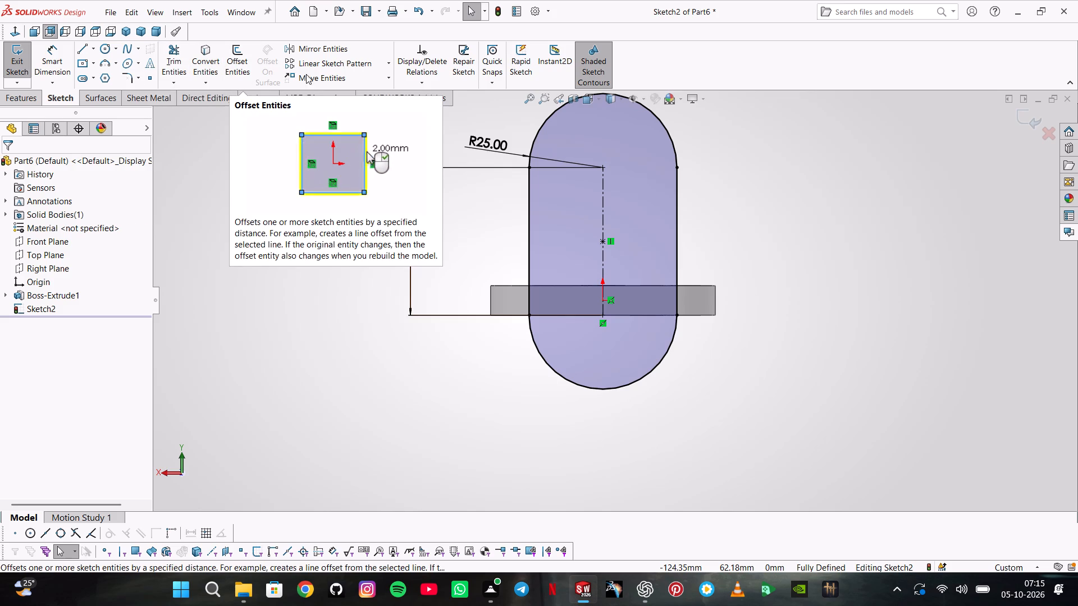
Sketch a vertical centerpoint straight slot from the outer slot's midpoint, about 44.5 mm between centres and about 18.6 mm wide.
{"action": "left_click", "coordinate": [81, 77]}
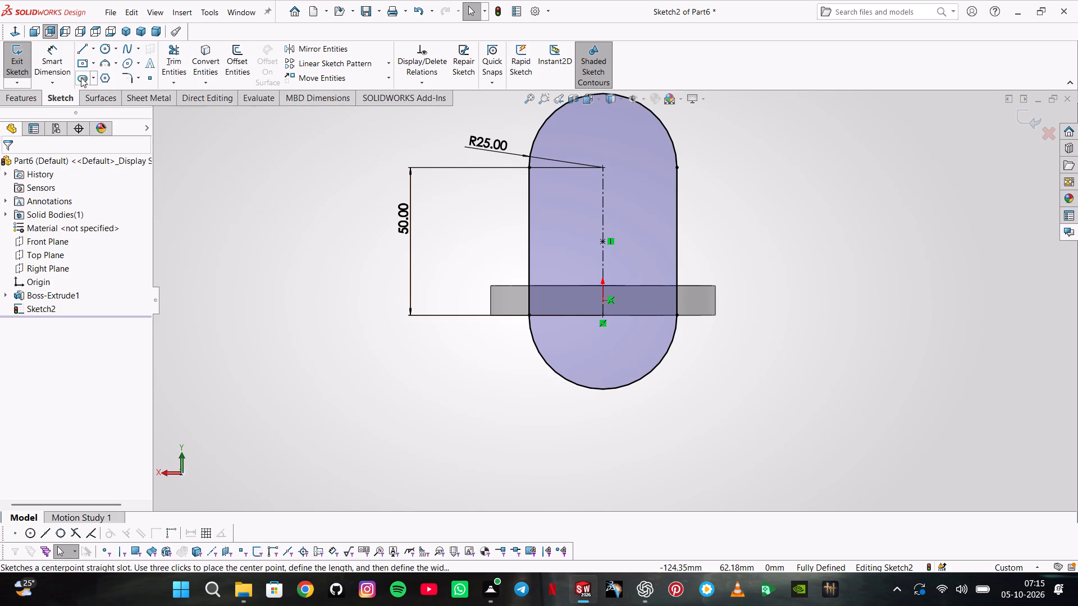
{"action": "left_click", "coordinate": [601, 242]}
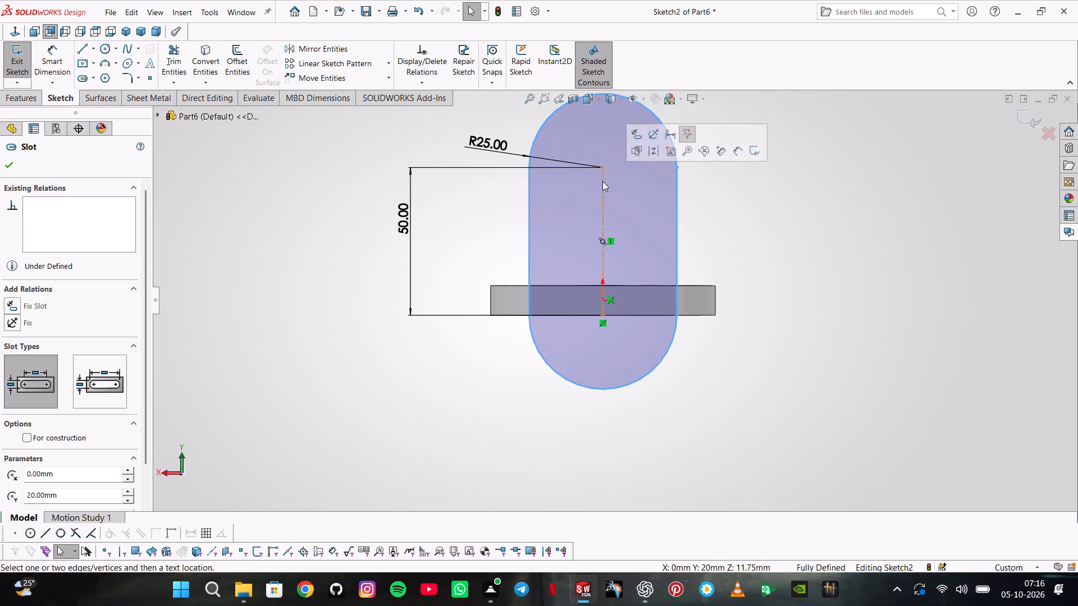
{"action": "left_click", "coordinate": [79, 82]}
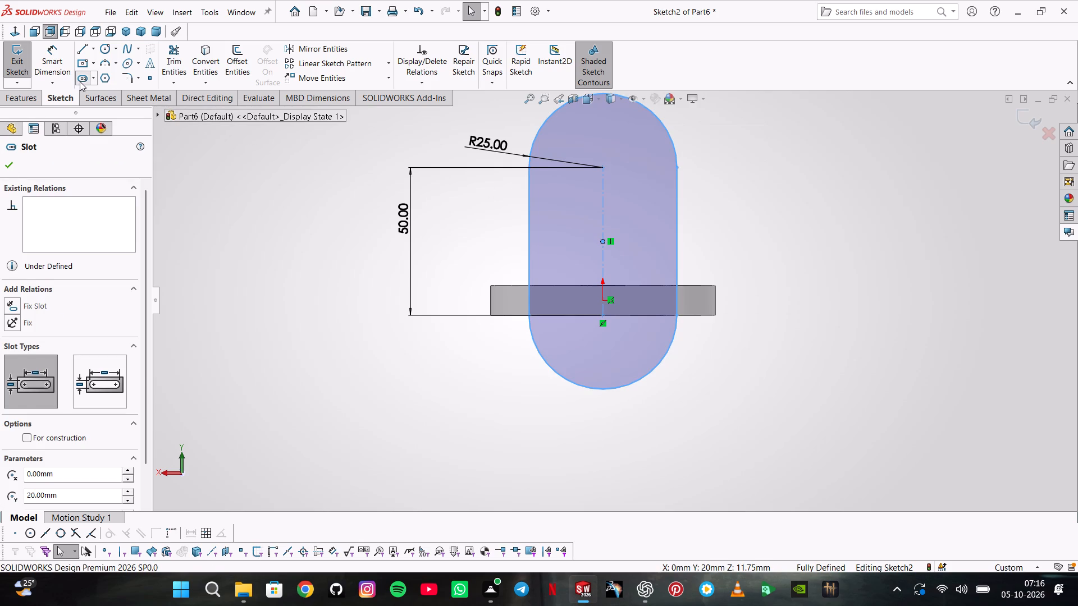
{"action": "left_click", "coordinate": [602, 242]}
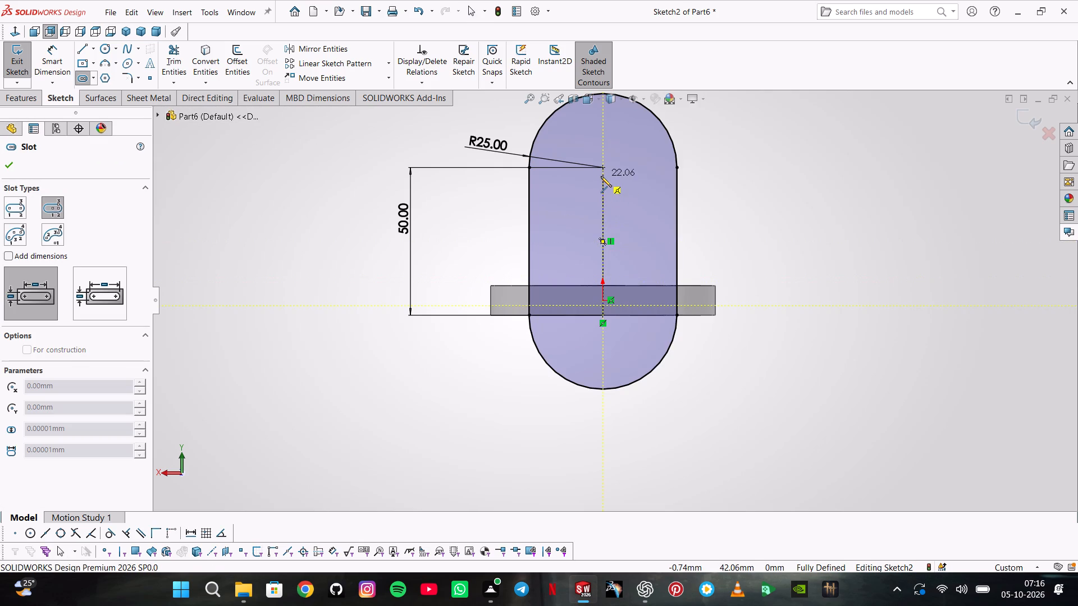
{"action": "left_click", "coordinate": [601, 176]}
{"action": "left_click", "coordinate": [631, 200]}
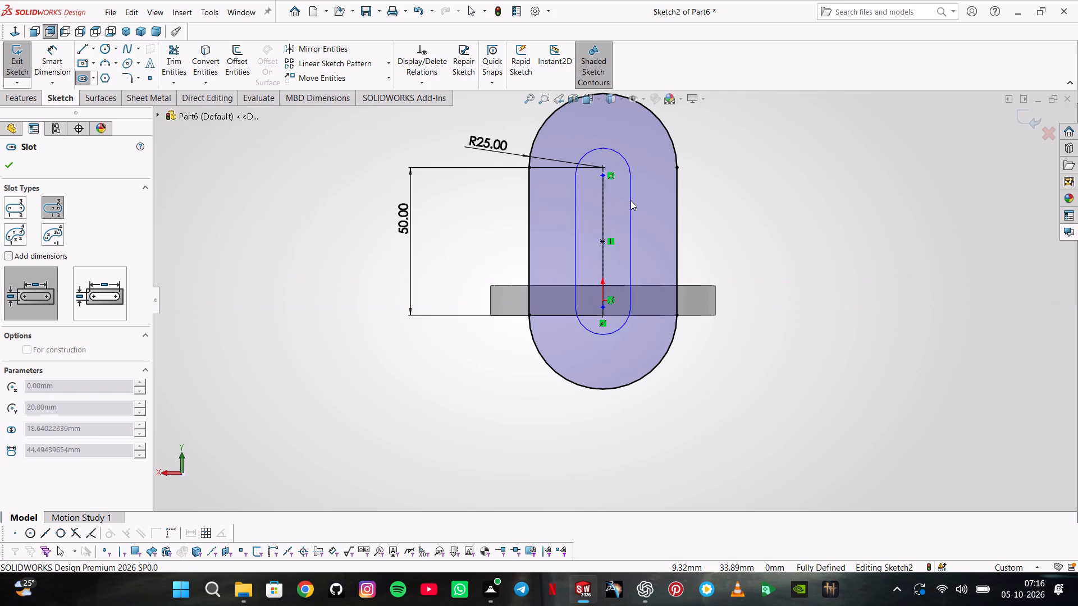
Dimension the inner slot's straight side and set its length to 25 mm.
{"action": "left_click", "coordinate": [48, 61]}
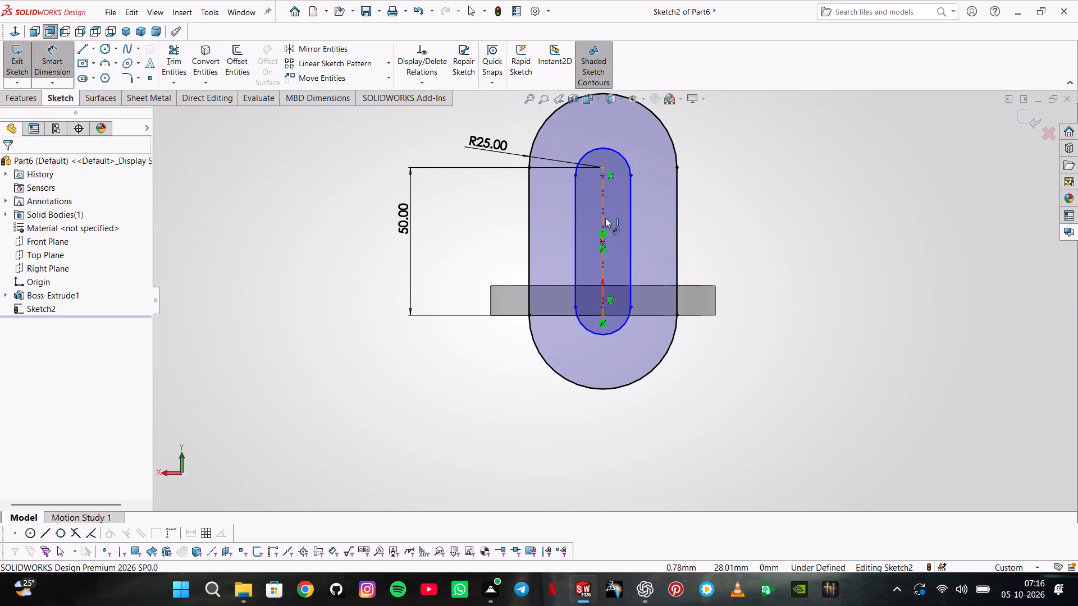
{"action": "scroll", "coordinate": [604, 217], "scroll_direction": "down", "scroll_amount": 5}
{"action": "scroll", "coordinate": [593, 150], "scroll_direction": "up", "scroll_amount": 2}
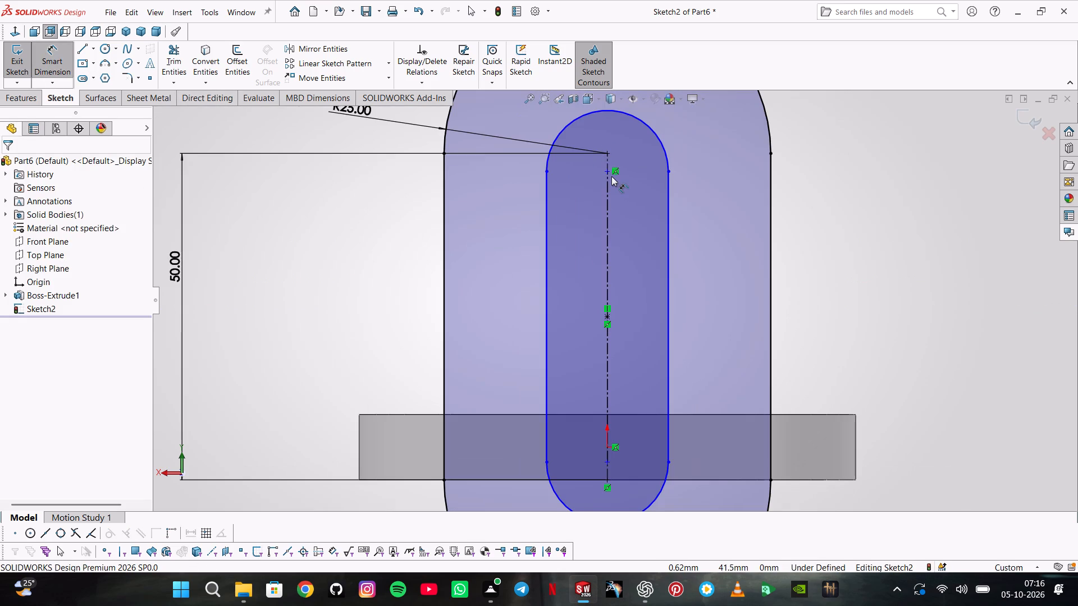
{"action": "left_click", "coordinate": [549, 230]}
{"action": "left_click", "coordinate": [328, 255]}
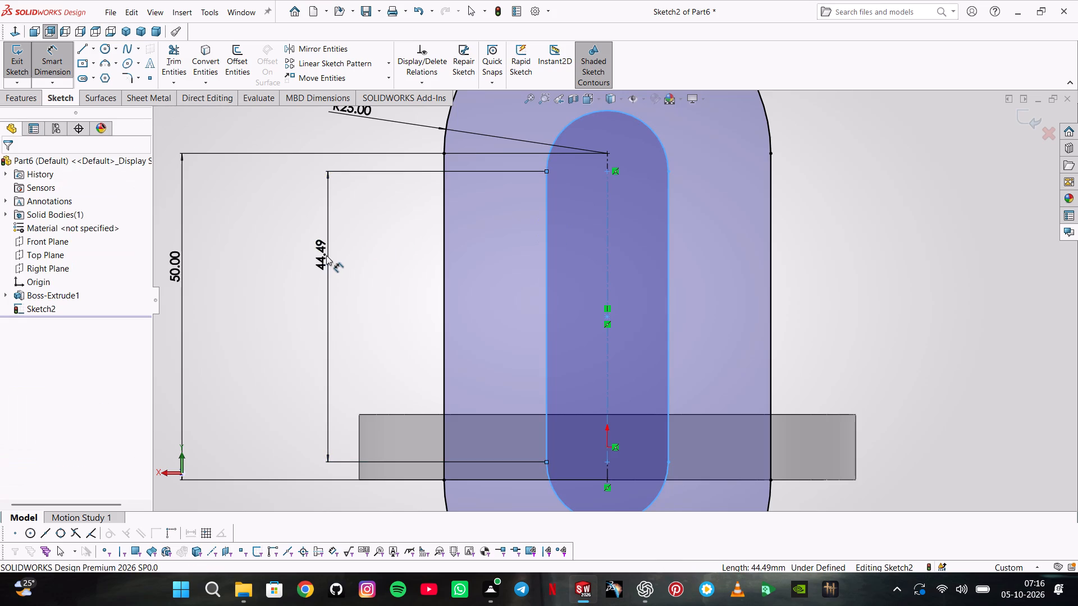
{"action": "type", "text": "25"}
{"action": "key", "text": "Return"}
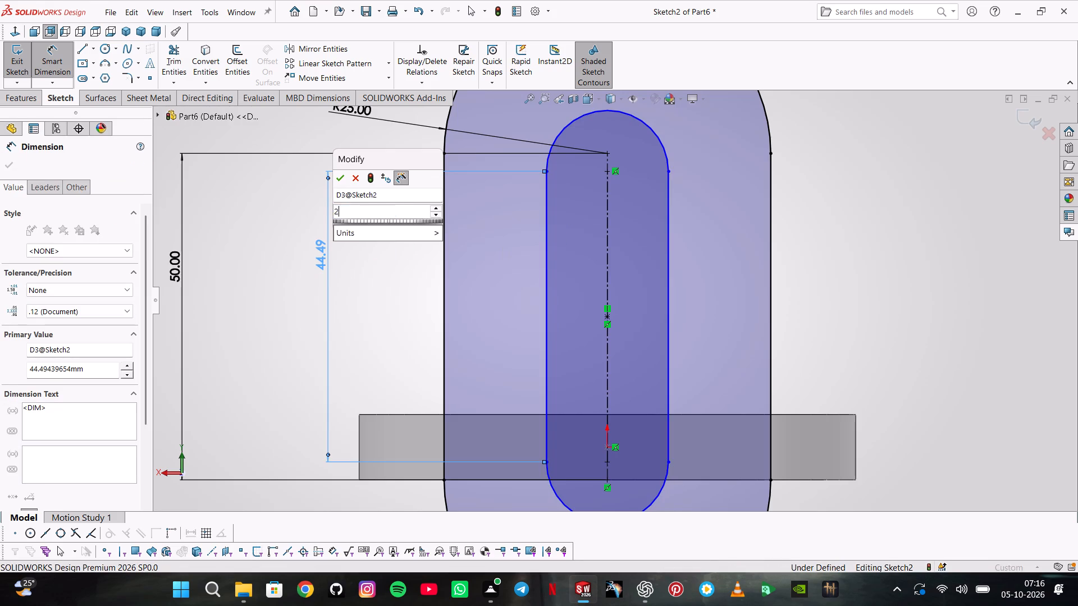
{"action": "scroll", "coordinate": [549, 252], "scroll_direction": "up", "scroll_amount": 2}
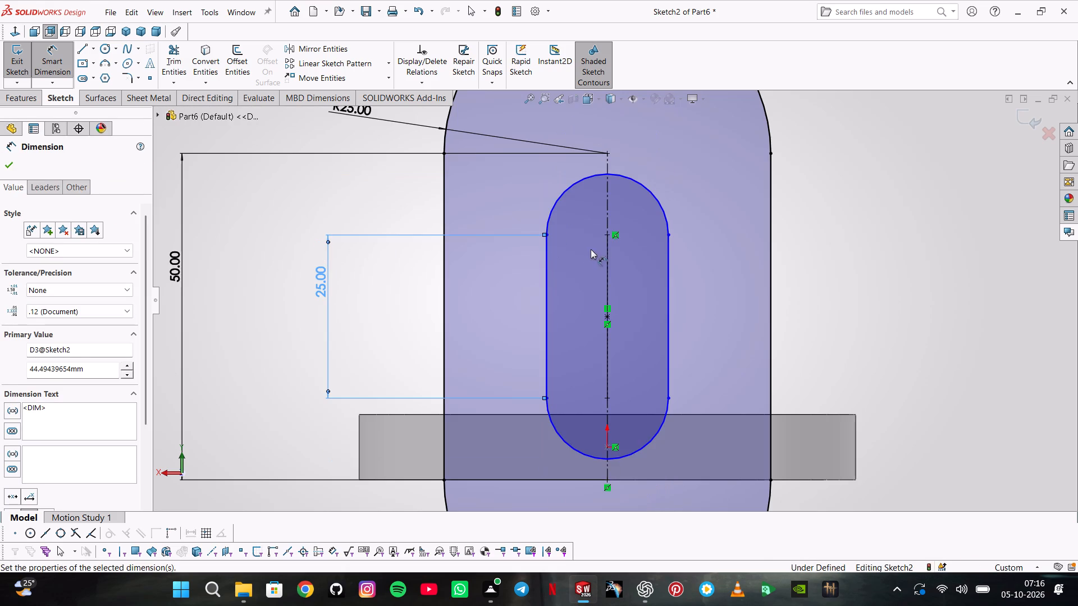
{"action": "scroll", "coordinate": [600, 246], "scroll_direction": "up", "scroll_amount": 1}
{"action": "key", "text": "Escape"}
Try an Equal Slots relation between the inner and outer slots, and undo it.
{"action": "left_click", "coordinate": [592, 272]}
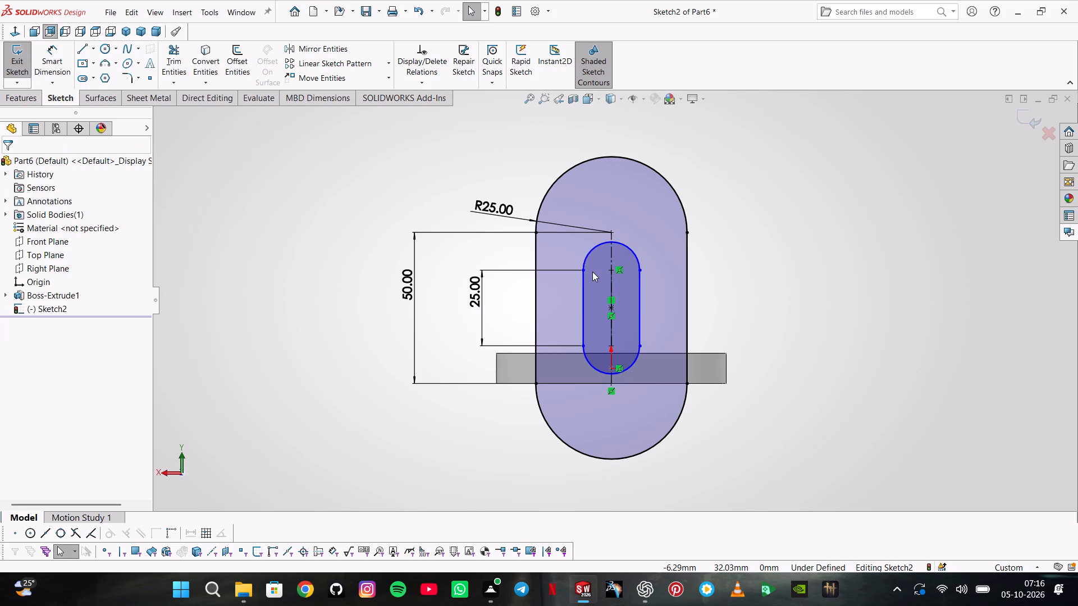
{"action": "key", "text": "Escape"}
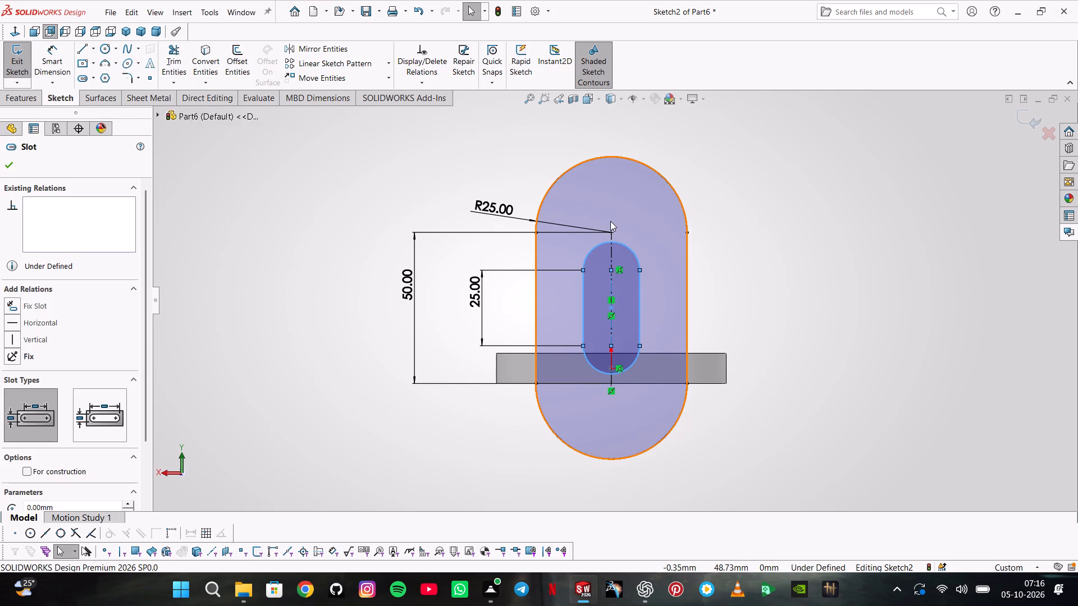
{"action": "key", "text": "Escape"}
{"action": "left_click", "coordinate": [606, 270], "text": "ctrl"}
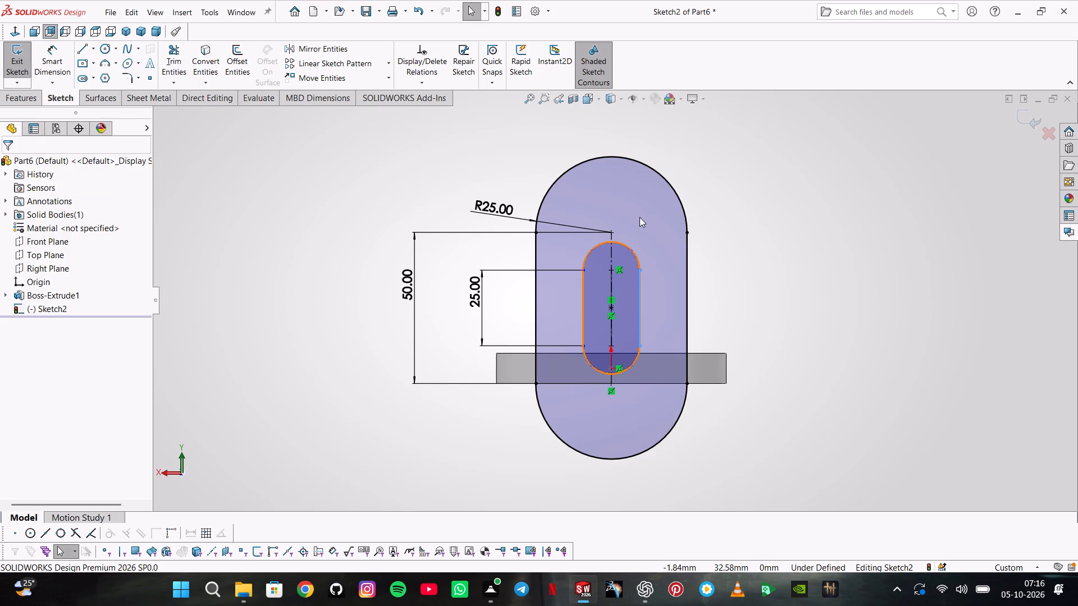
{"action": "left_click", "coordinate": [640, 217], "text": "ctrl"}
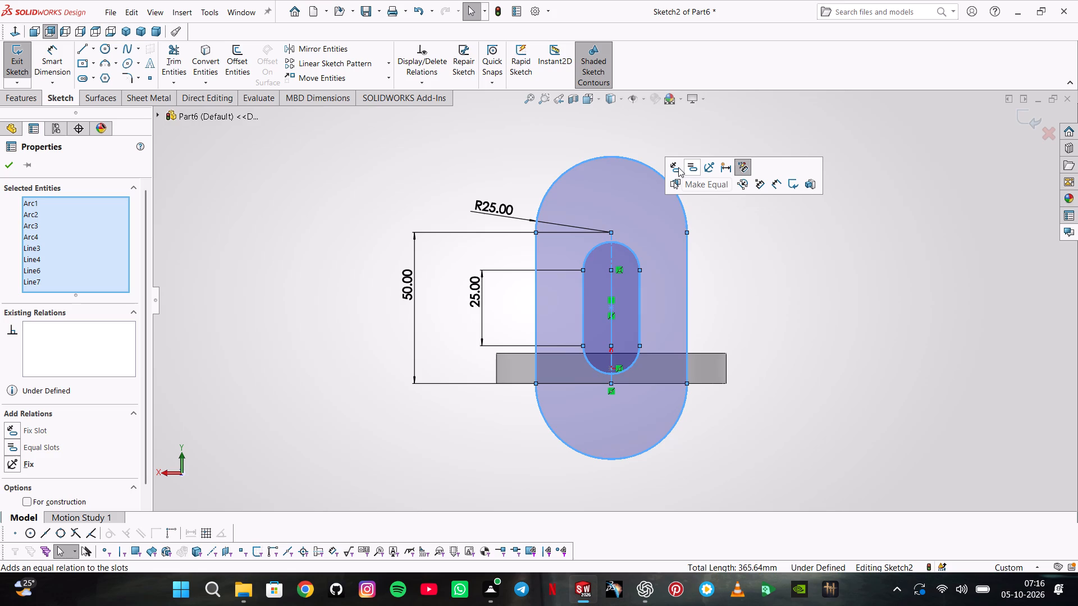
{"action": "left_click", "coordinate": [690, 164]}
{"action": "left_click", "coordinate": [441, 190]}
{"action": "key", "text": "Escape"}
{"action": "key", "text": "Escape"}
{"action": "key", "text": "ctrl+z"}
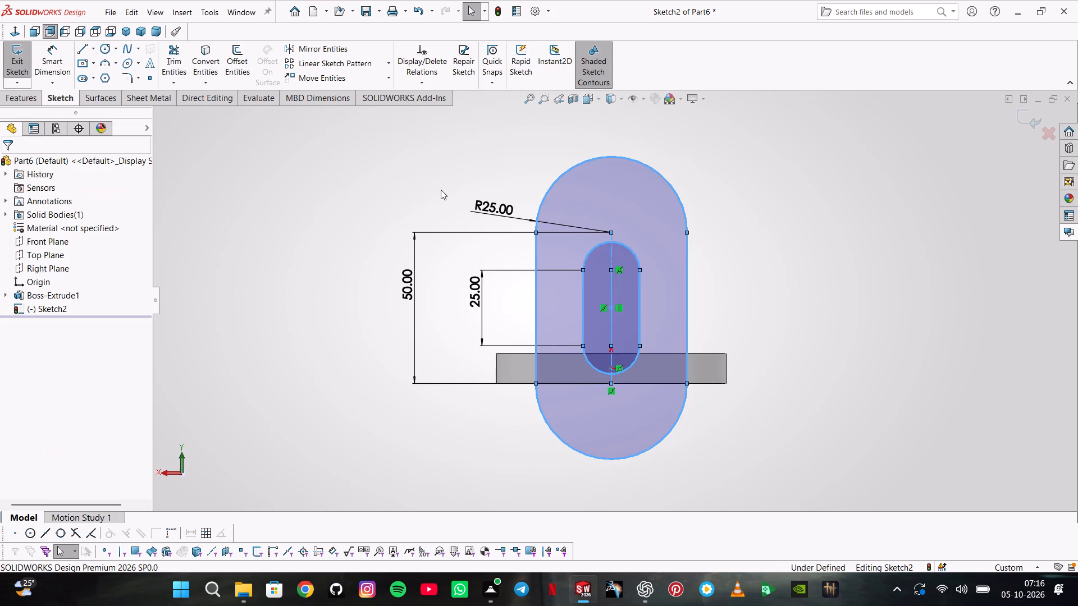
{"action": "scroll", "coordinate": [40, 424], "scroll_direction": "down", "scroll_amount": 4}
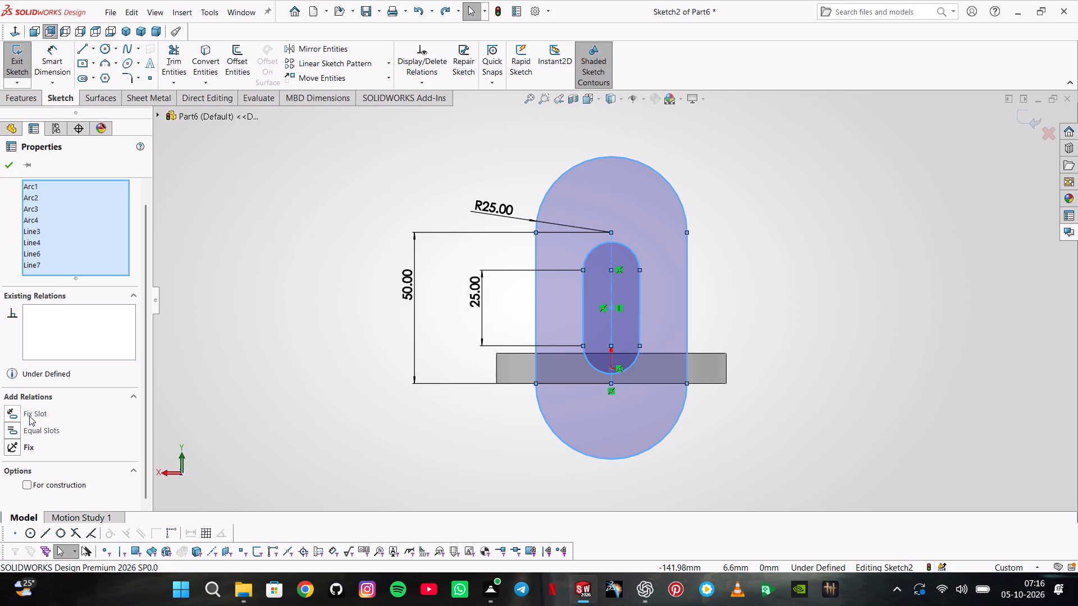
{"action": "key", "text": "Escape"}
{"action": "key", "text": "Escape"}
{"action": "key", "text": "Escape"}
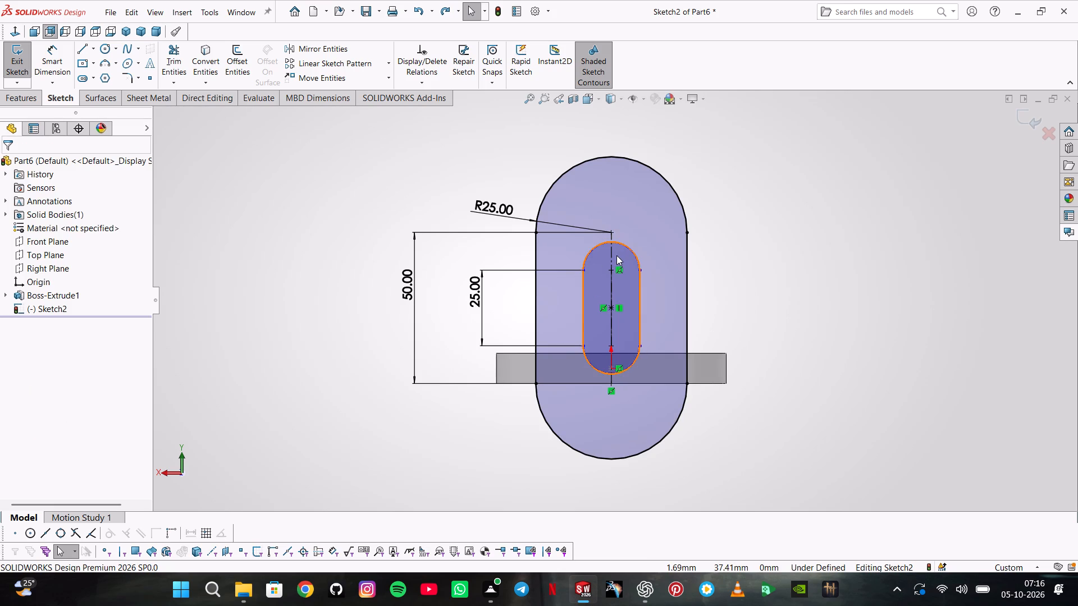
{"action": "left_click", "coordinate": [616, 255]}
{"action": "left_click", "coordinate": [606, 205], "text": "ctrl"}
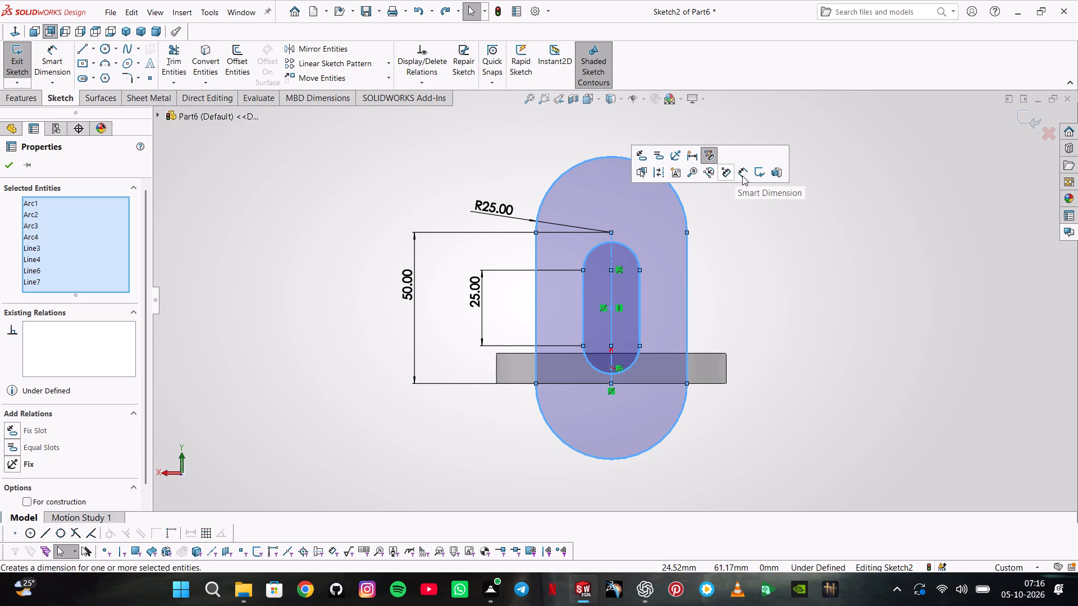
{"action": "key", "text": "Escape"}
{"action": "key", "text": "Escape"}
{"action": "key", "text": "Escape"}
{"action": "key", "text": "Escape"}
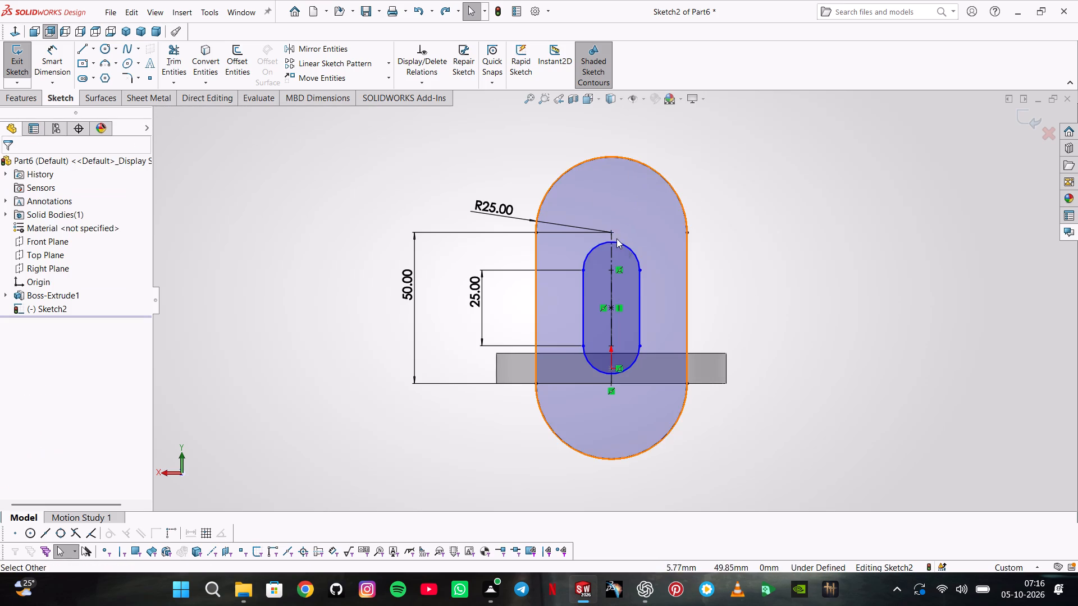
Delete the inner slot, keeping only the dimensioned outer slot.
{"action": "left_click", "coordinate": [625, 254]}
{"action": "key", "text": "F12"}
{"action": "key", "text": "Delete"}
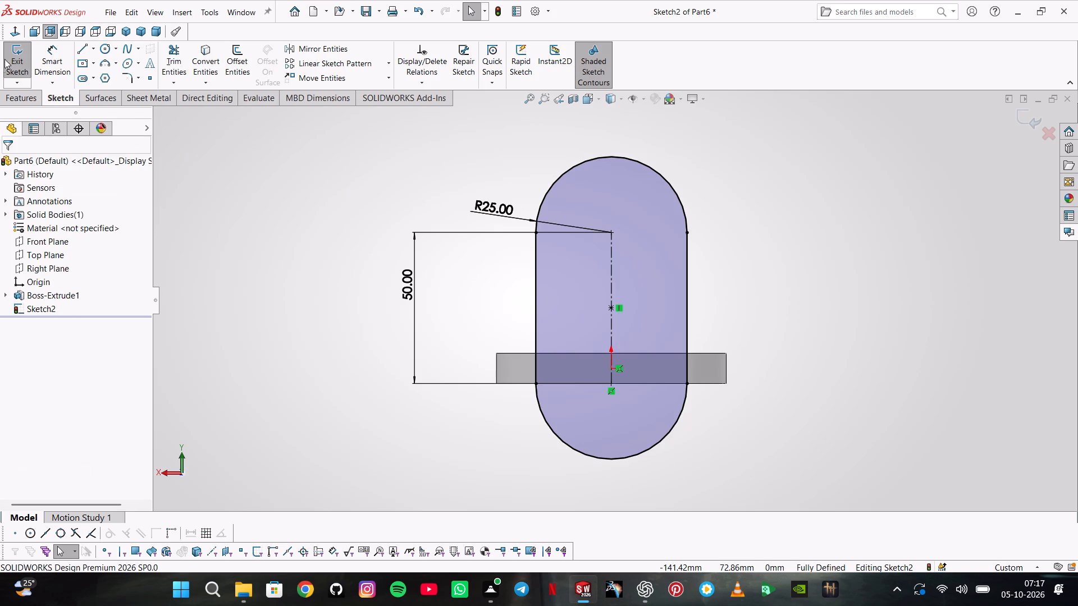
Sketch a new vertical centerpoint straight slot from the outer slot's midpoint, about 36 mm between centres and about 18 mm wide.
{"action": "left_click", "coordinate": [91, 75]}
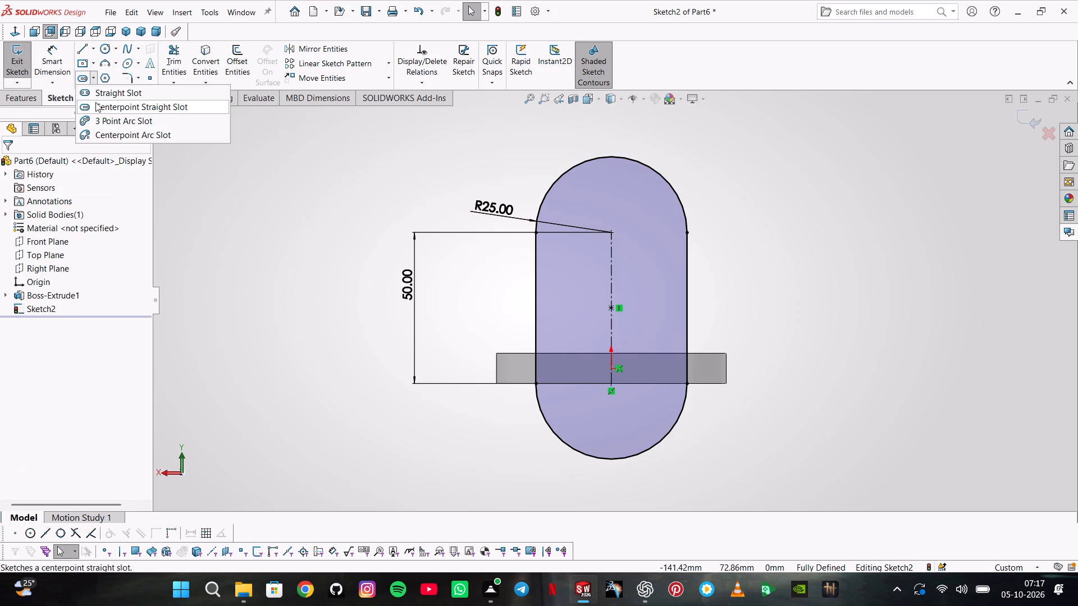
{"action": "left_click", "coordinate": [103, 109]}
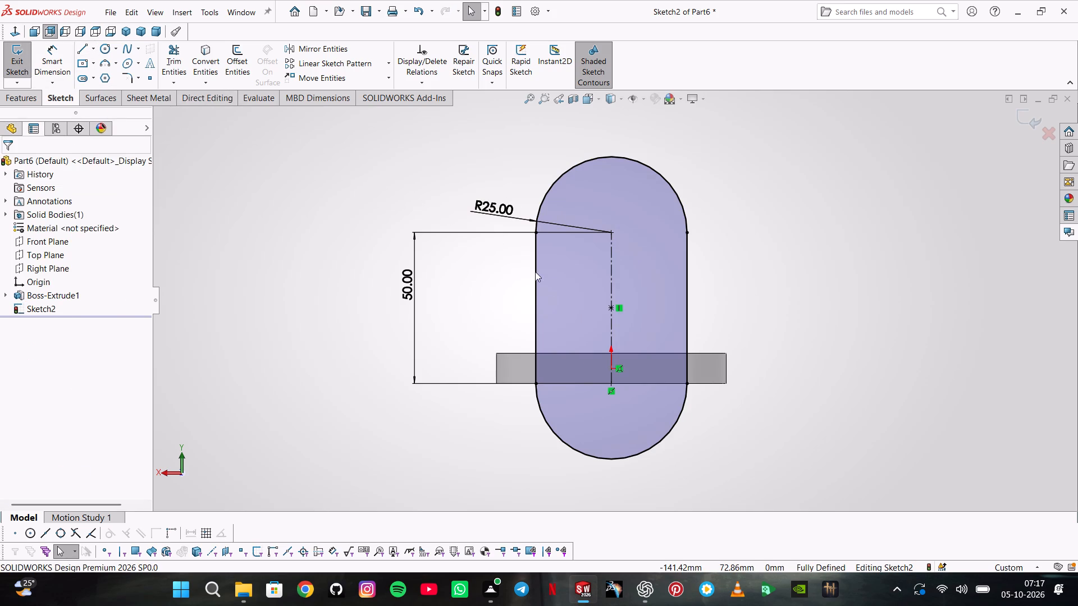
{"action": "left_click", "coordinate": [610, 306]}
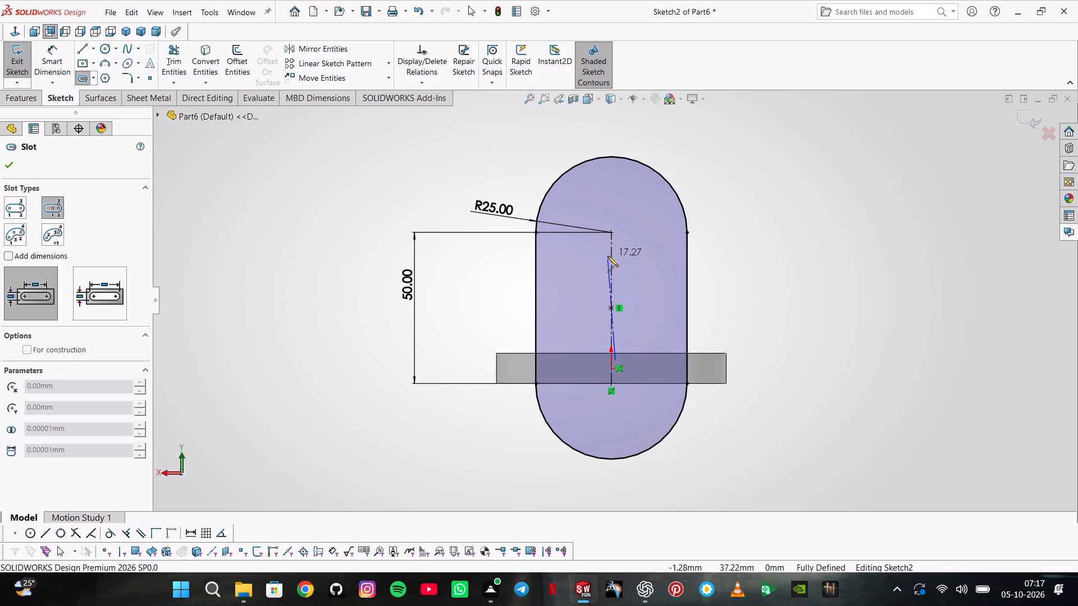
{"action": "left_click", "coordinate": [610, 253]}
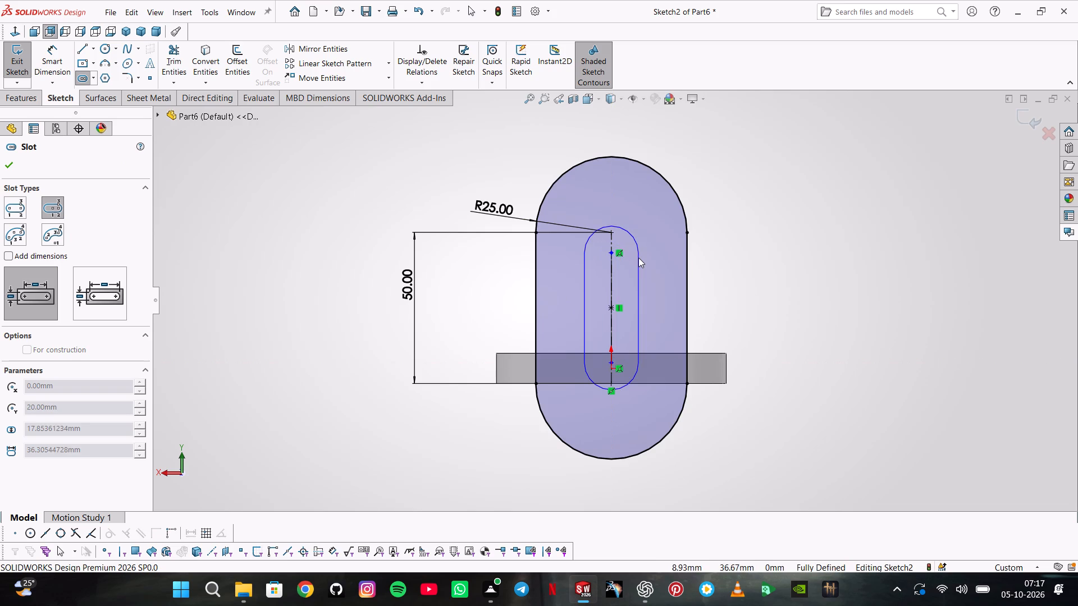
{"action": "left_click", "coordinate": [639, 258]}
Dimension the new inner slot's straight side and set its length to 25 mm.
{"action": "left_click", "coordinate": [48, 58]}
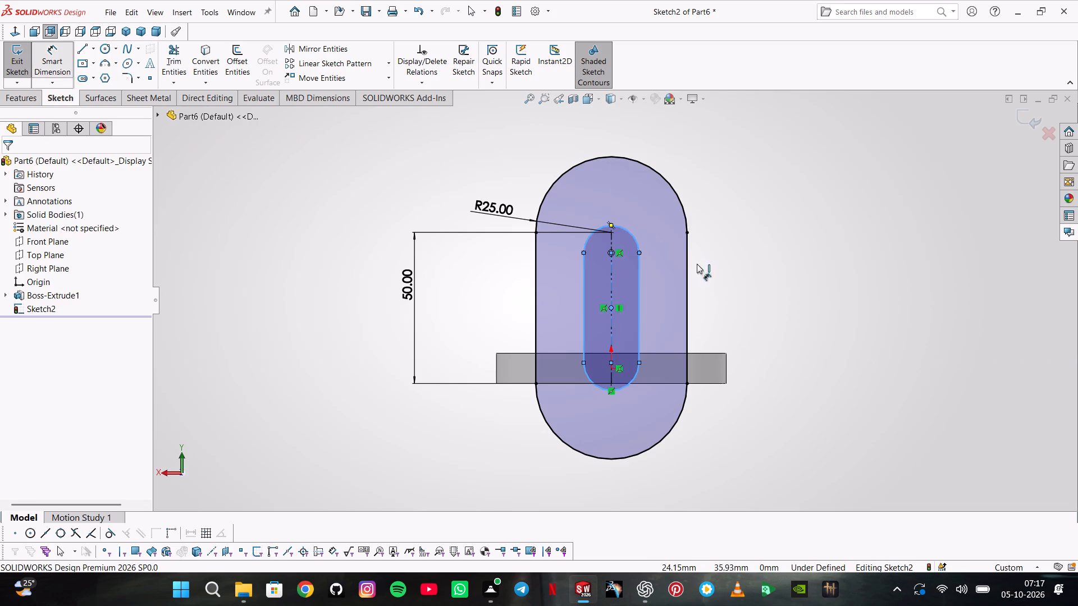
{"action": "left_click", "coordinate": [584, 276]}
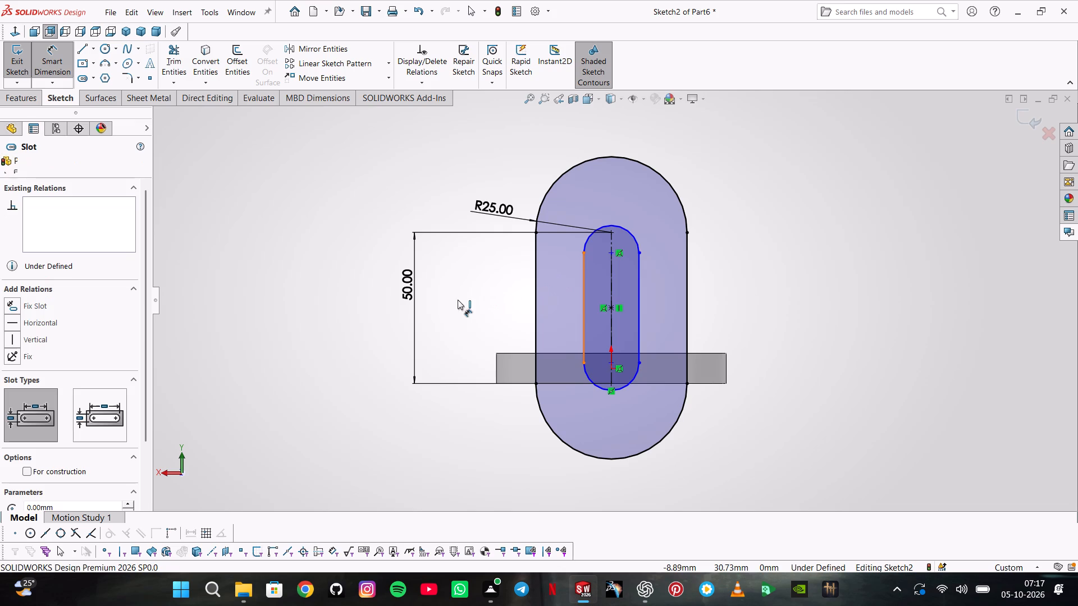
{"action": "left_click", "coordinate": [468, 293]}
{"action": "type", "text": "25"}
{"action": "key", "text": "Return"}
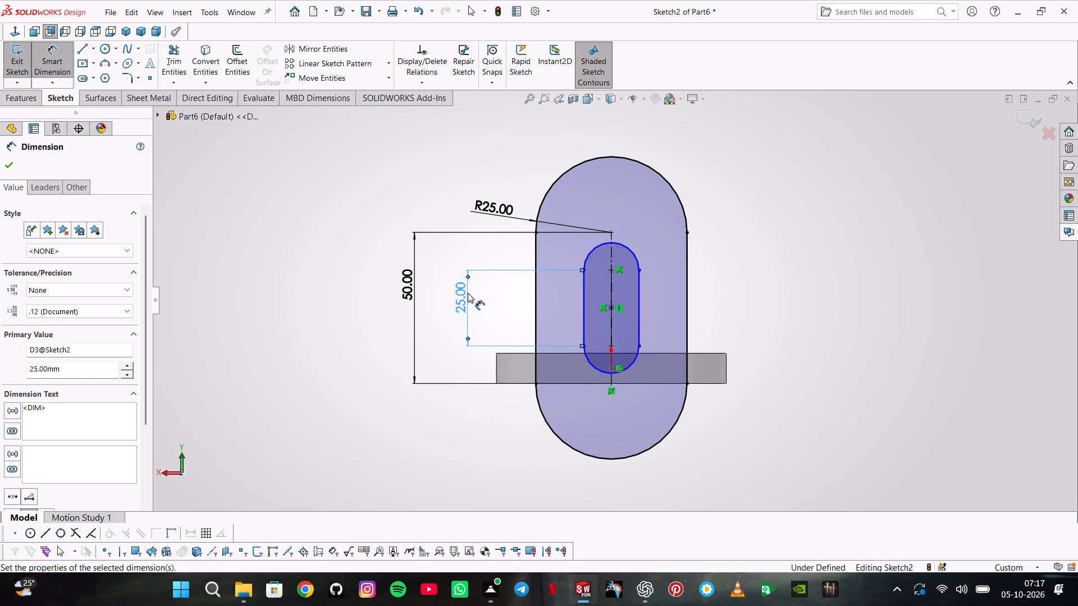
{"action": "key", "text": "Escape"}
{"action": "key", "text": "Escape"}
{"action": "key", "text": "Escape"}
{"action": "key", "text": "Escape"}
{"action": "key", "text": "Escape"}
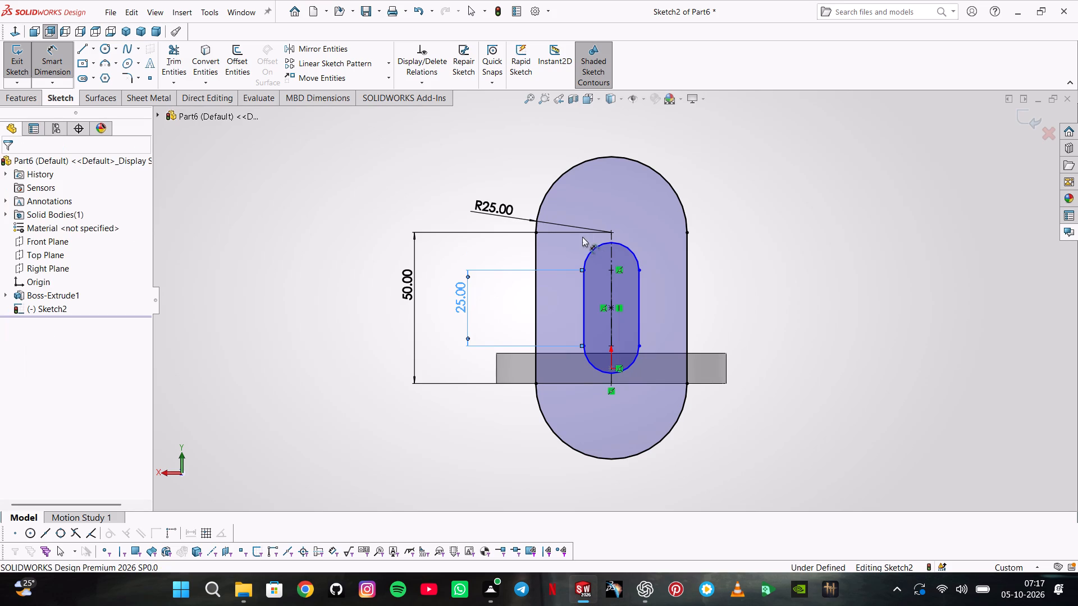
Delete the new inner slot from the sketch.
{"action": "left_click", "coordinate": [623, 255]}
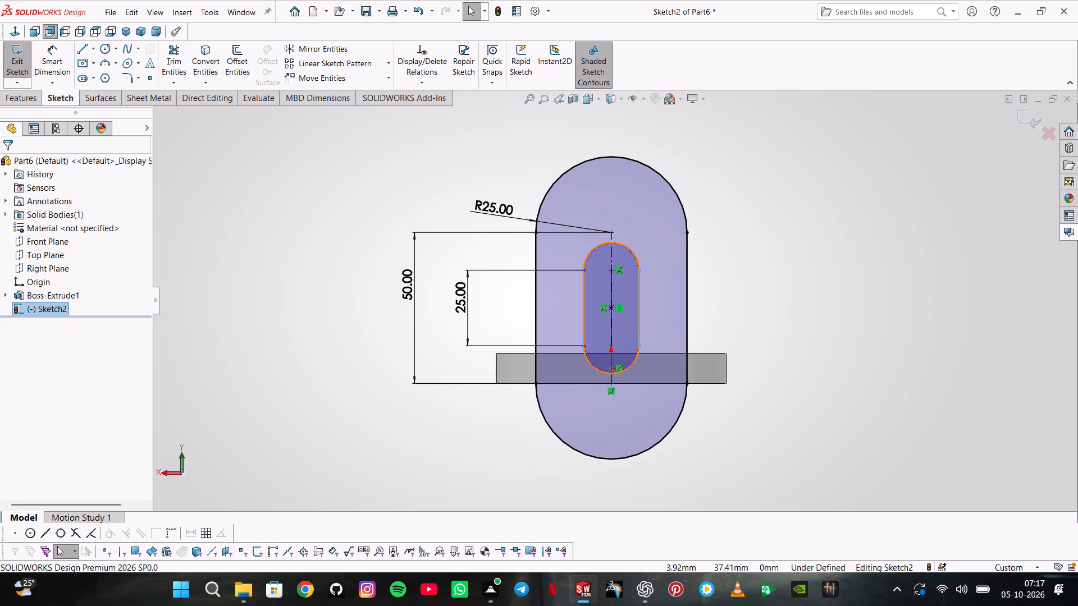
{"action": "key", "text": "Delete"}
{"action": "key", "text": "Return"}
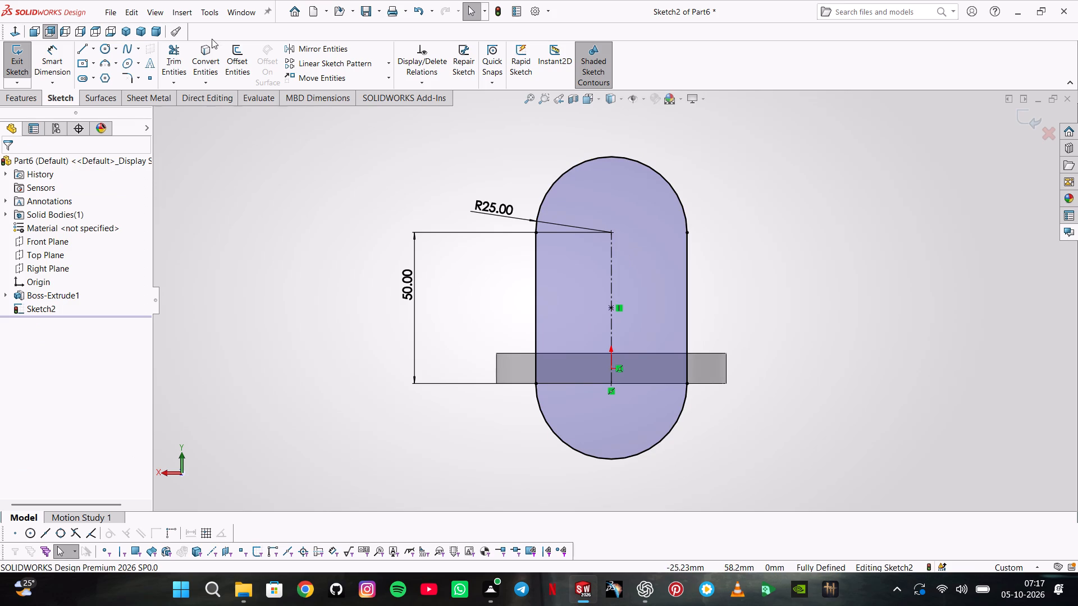
Sketch a vertical straight slot downward from the outer slot's upper arc centre, about 20 mm between centres and about 16 mm wide.
{"action": "left_click", "coordinate": [91, 74]}
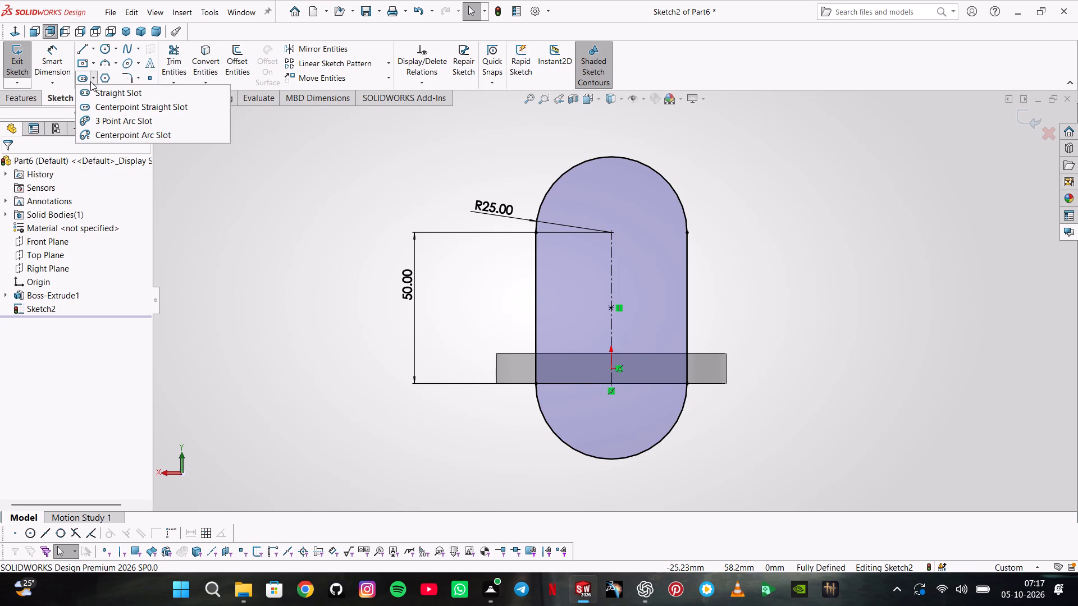
{"action": "left_click", "coordinate": [93, 91]}
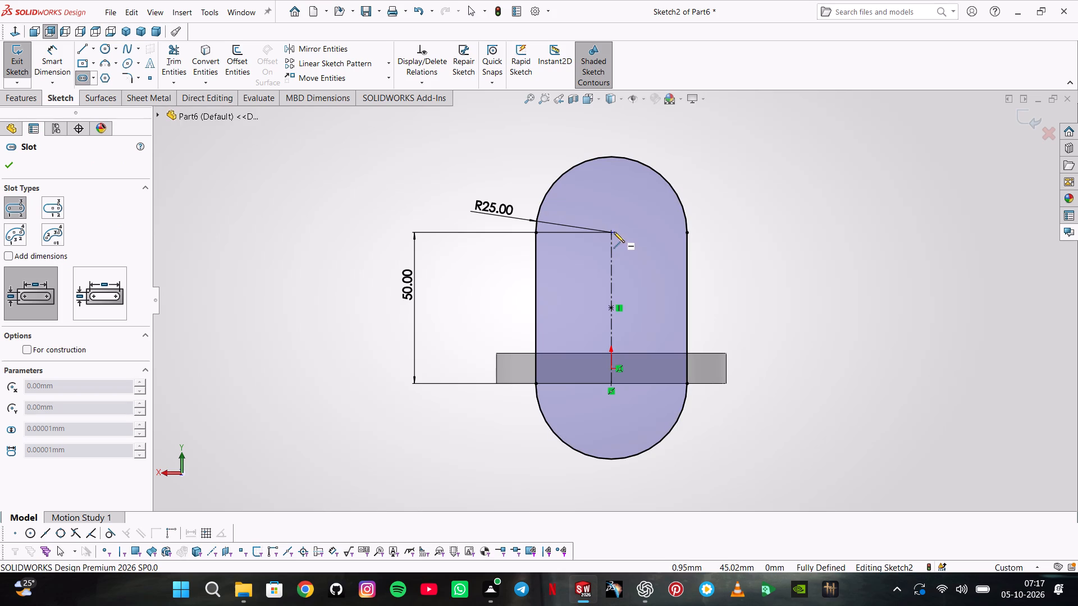
{"action": "left_click", "coordinate": [613, 232]}
{"action": "left_click", "coordinate": [611, 293]}
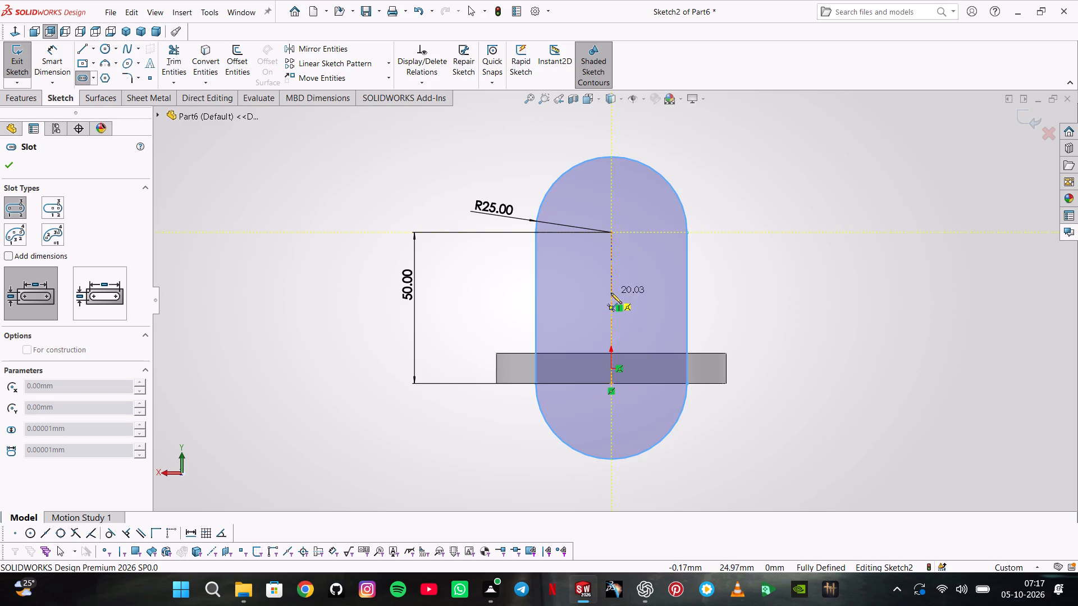
{"action": "left_click", "coordinate": [636, 294]}
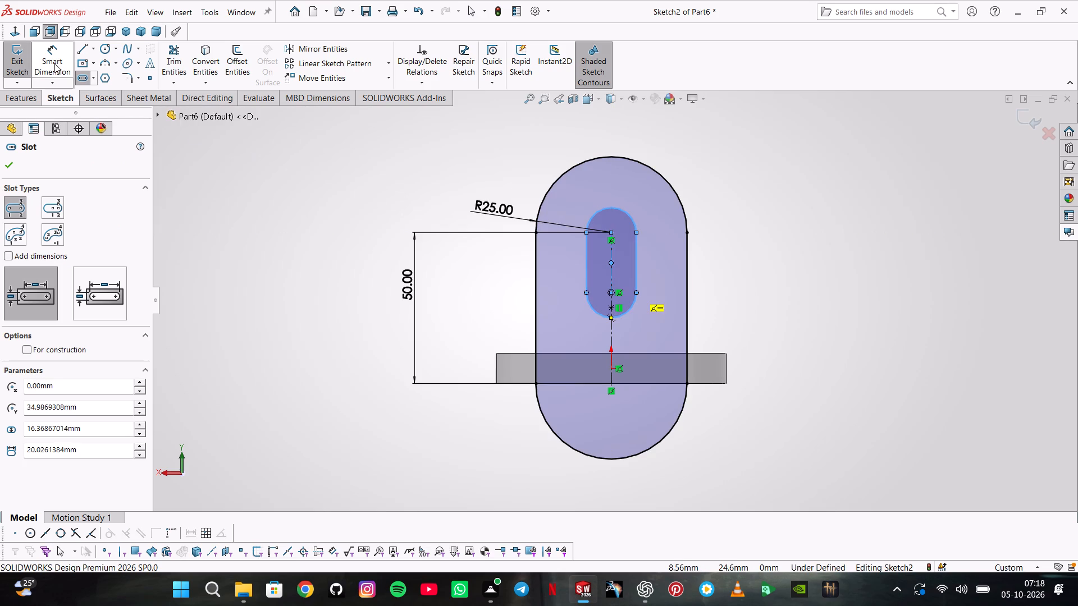
Dimension the inner slot with a 25 mm straight side and a 7 mm end radius.
{"action": "left_click", "coordinate": [53, 62]}
{"action": "left_click", "coordinate": [585, 257]}
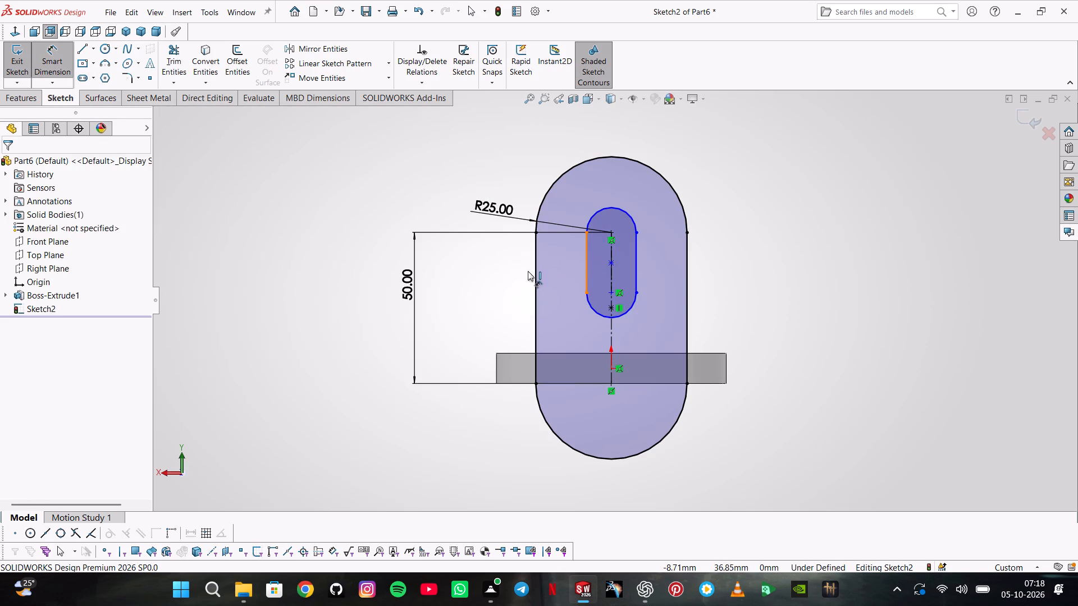
{"action": "left_click", "coordinate": [477, 265]}
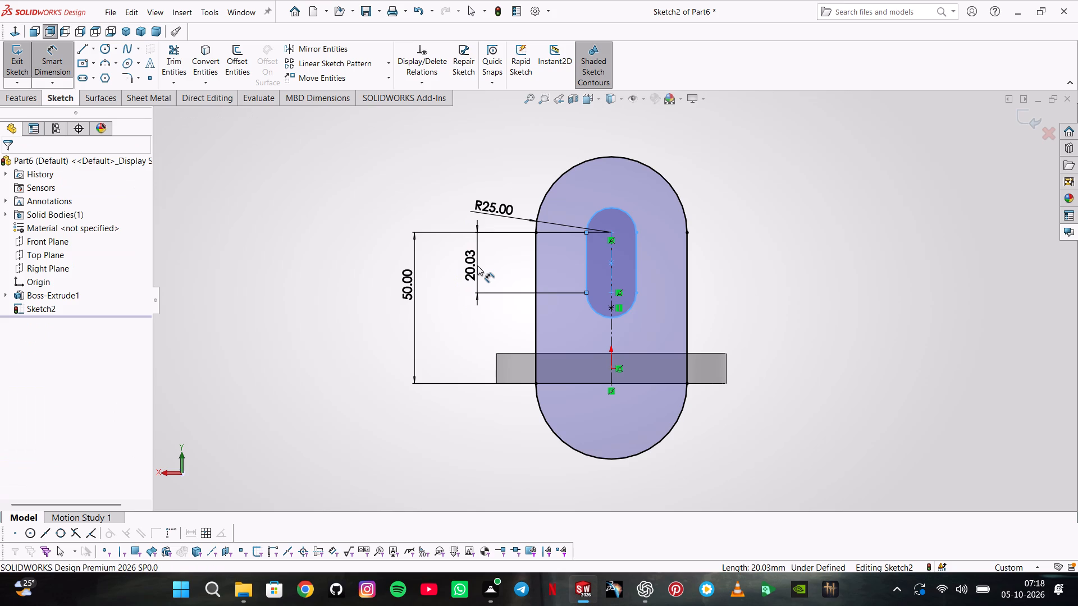
{"action": "type", "text": "25"}
{"action": "key", "text": "Return"}
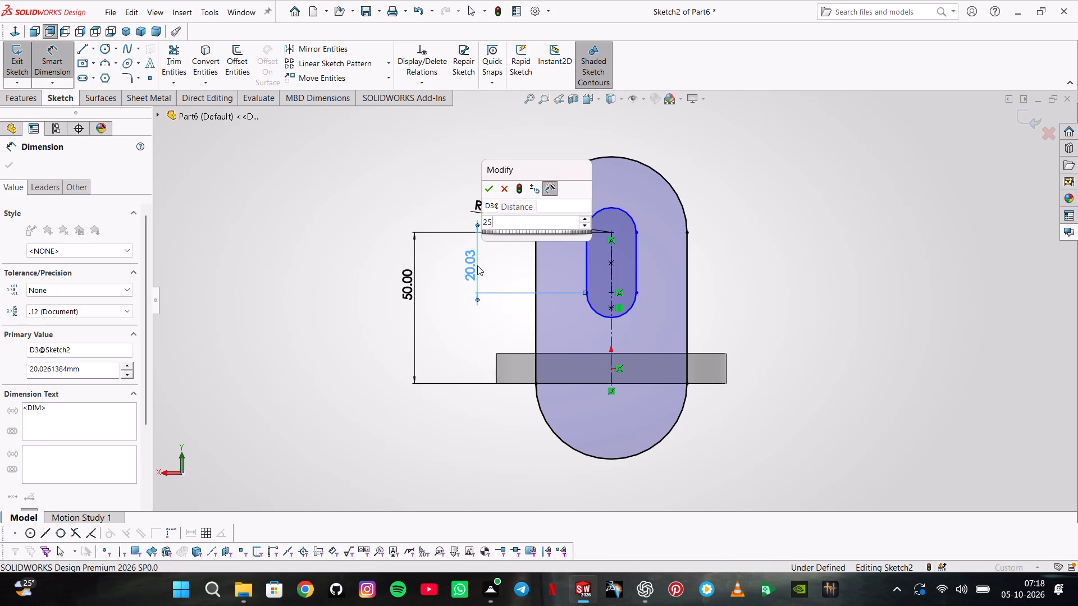
{"action": "left_click", "coordinate": [601, 211]}
{"action": "left_click", "coordinate": [507, 177]}
{"action": "key", "text": "7"}
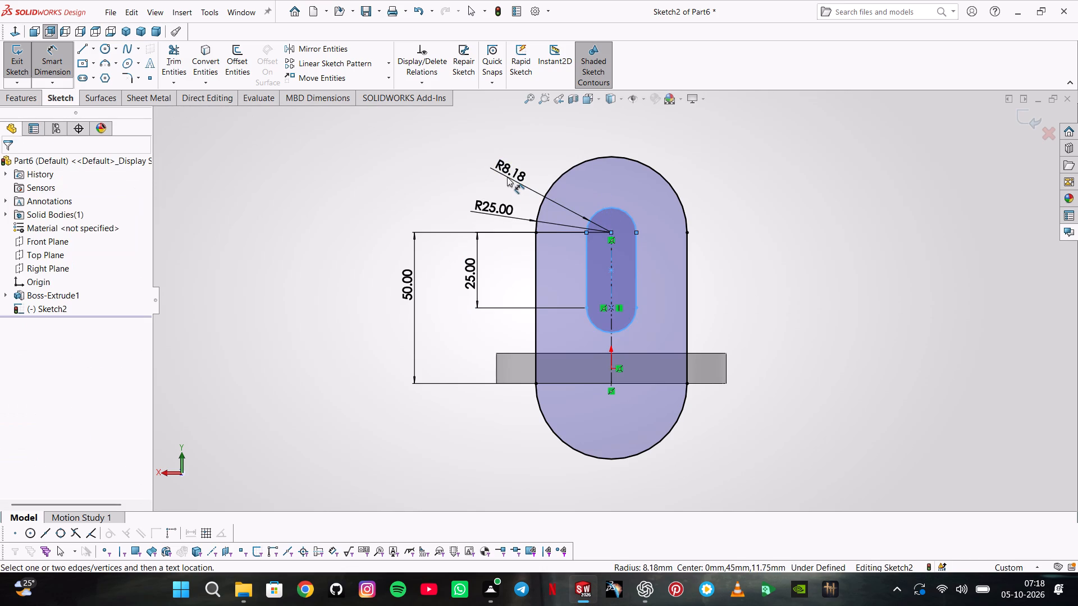
{"action": "key", "text": "Return"}
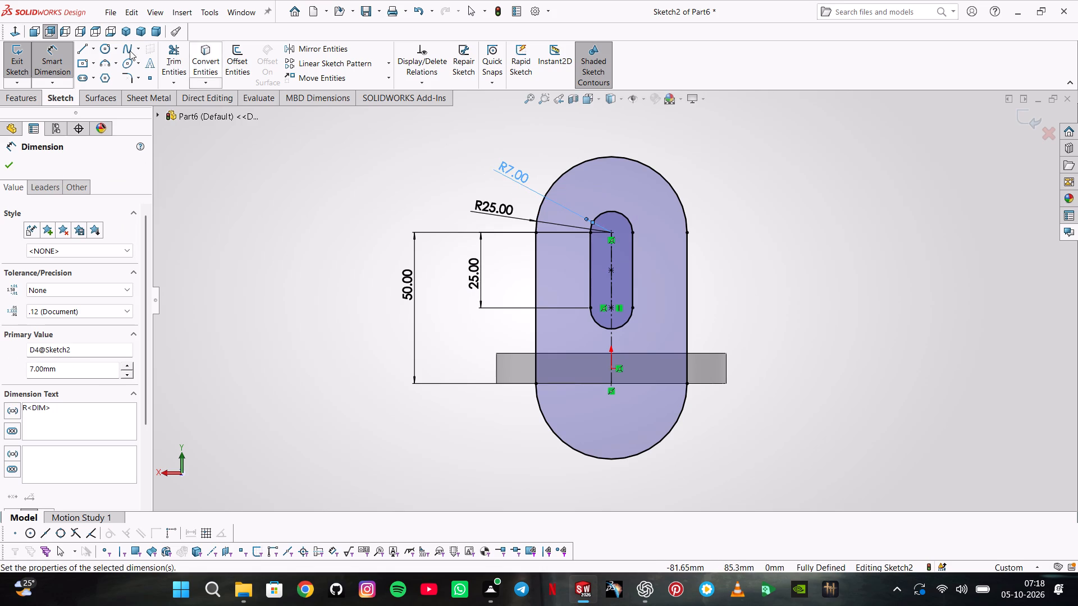
Draw a 50 mm horizontal line joining the lower ends of the outer slot's two straight sides.
{"action": "left_click", "coordinate": [85, 44]}
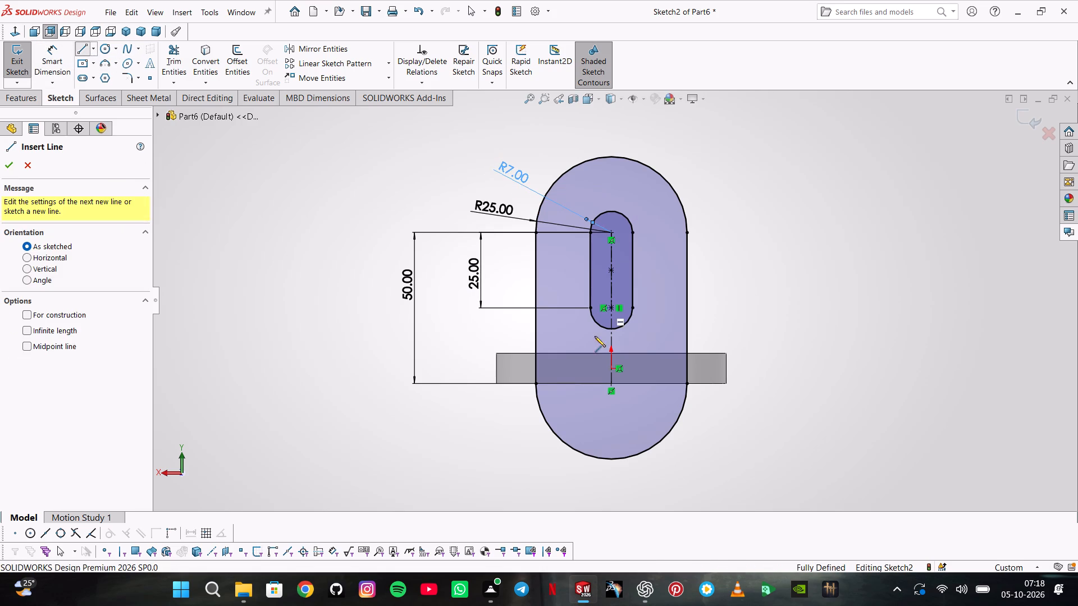
{"action": "left_click", "coordinate": [536, 382]}
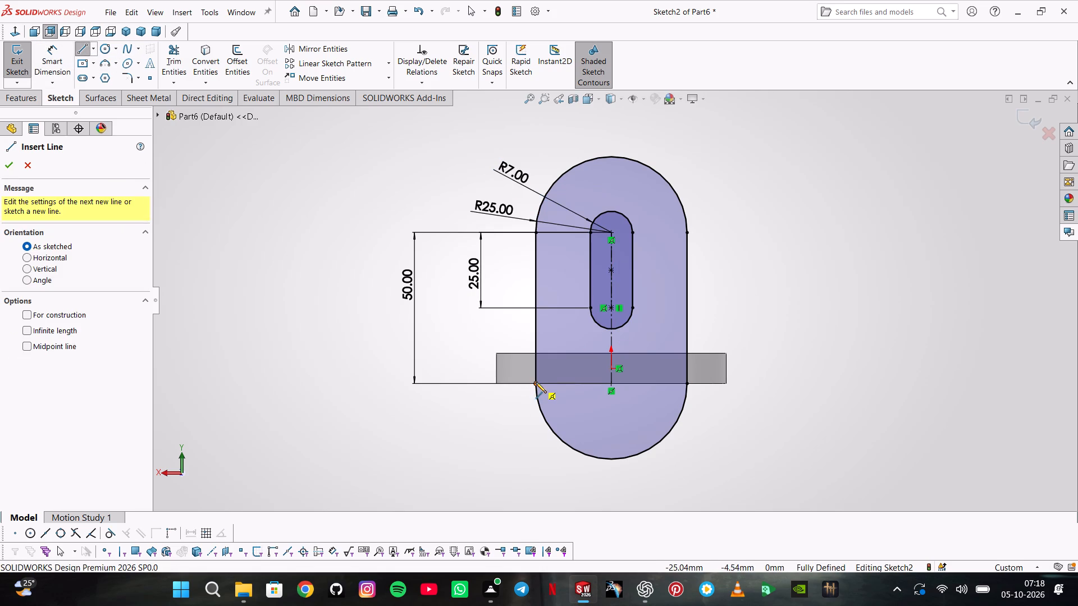
{"action": "left_click", "coordinate": [689, 385]}
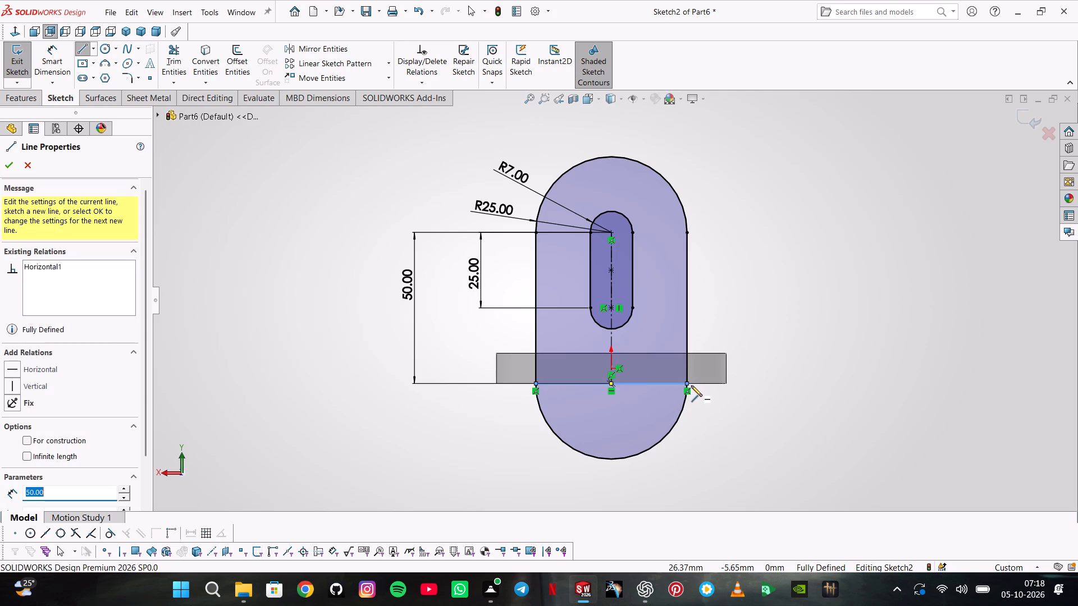
Trim away the outer slot's lower arc below the horizontal line, accepting the loss of the slot entity.
{"action": "left_click", "coordinate": [181, 66]}
{"action": "left_click", "coordinate": [542, 410]}
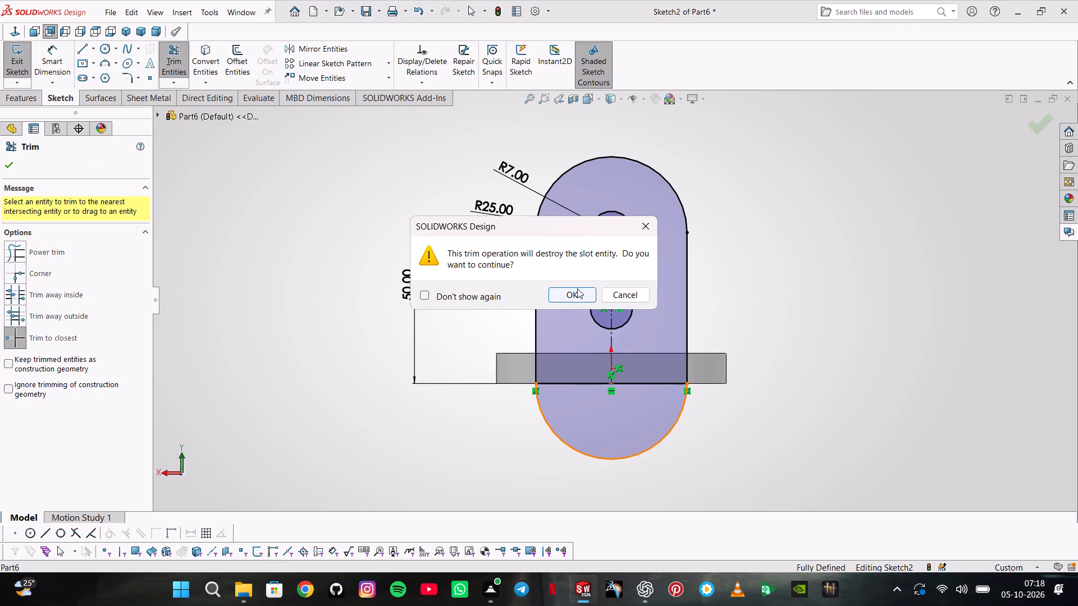
{"action": "left_click", "coordinate": [578, 287]}
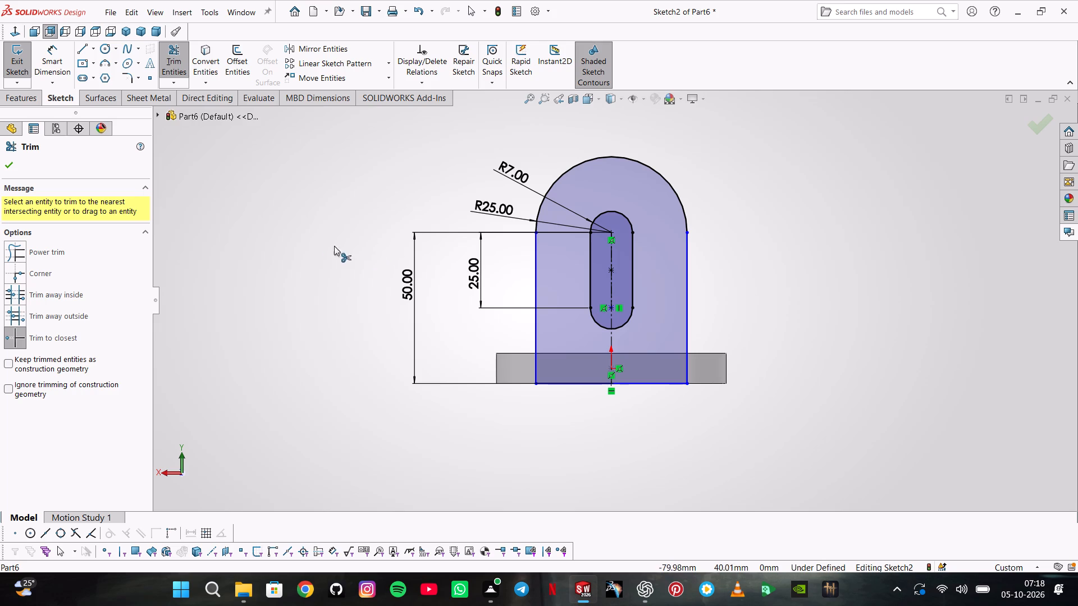
Extrude the slotted profile as a boss with a Blind end condition, 10 mm deep and merged with the ring body.
{"action": "left_click", "coordinate": [31, 97]}
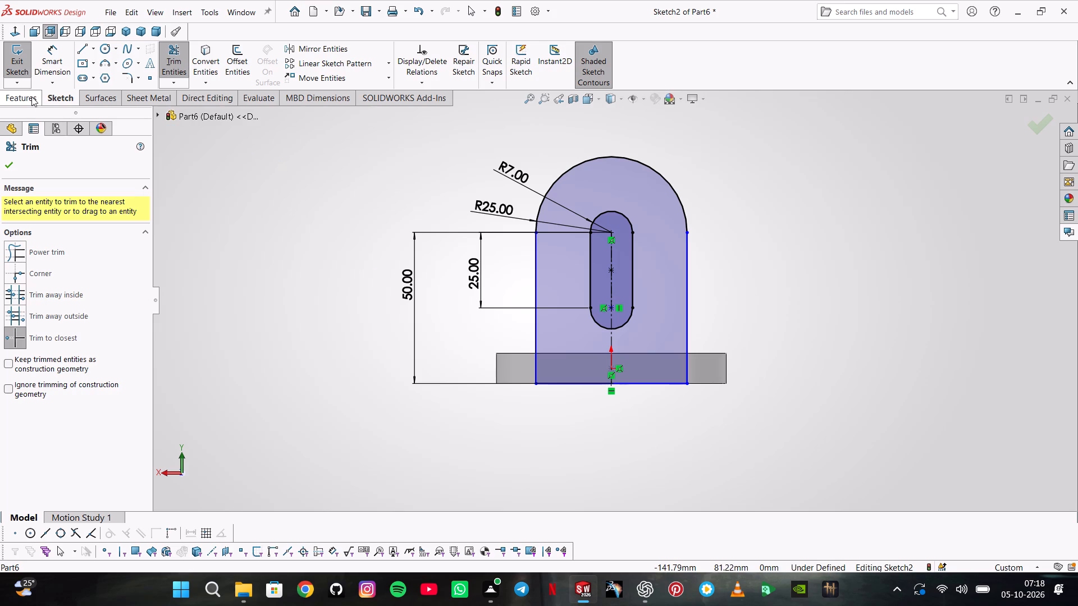
{"action": "left_click", "coordinate": [65, 62]}
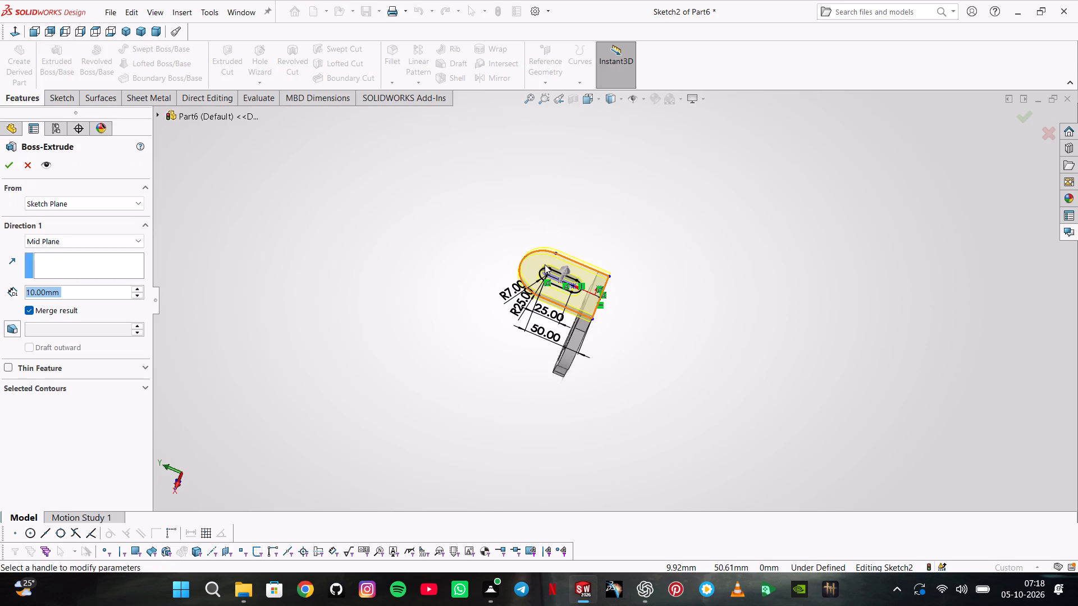
{"action": "middle_click_drag", "start_coordinate": [391, 350], "coordinate": [408, 334]}
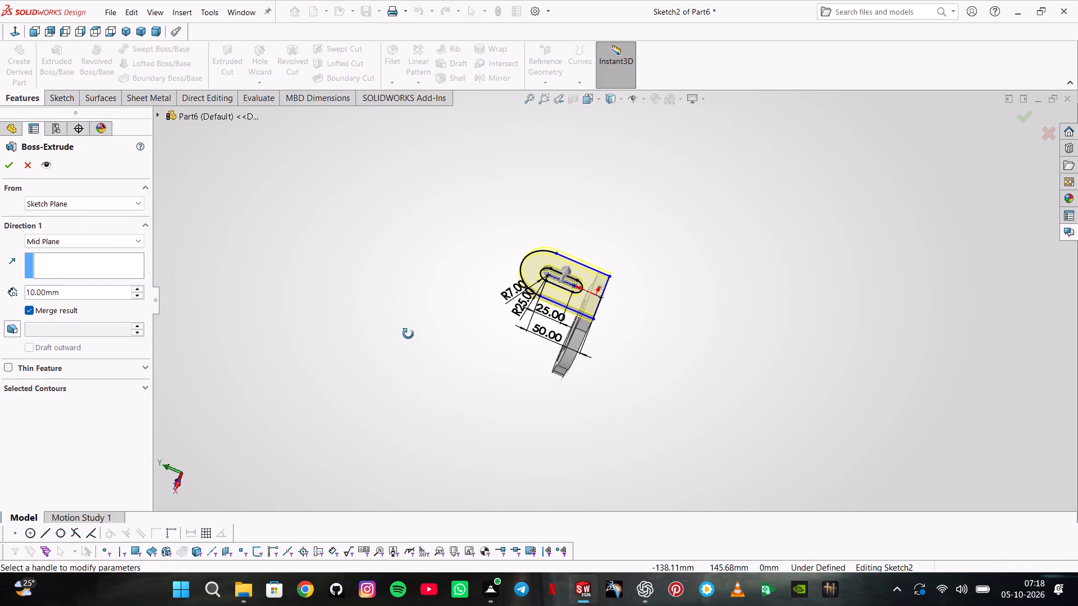
{"action": "middle_click_drag", "start_coordinate": [408, 334], "coordinate": [473, 250]}
{"action": "scroll", "coordinate": [624, 287], "scroll_direction": "down", "scroll_amount": 8}
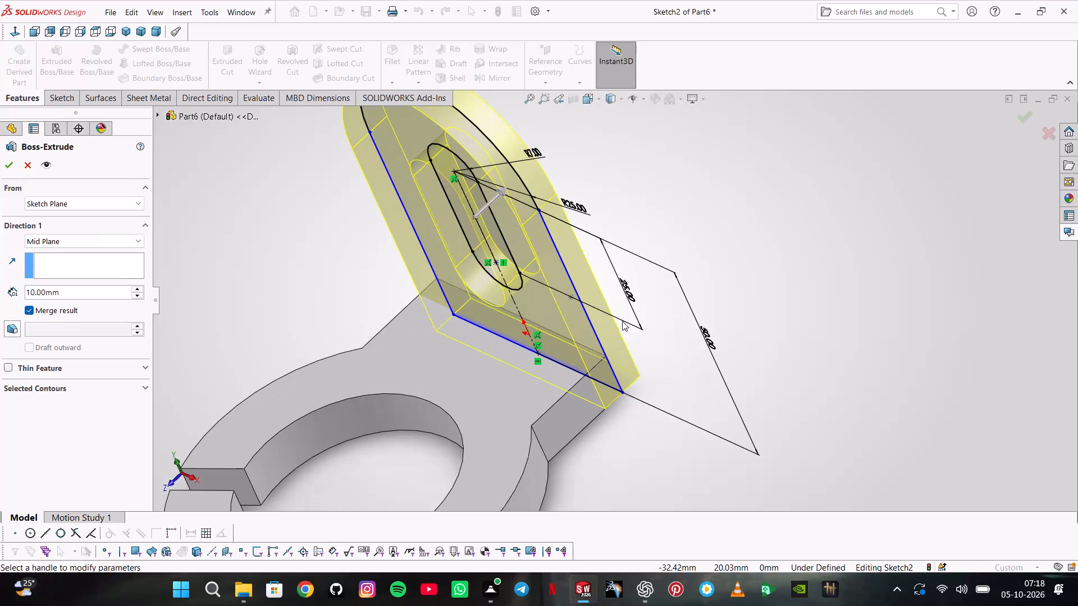
{"action": "middle_click_drag", "start_coordinate": [629, 322], "coordinate": [601, 347]}
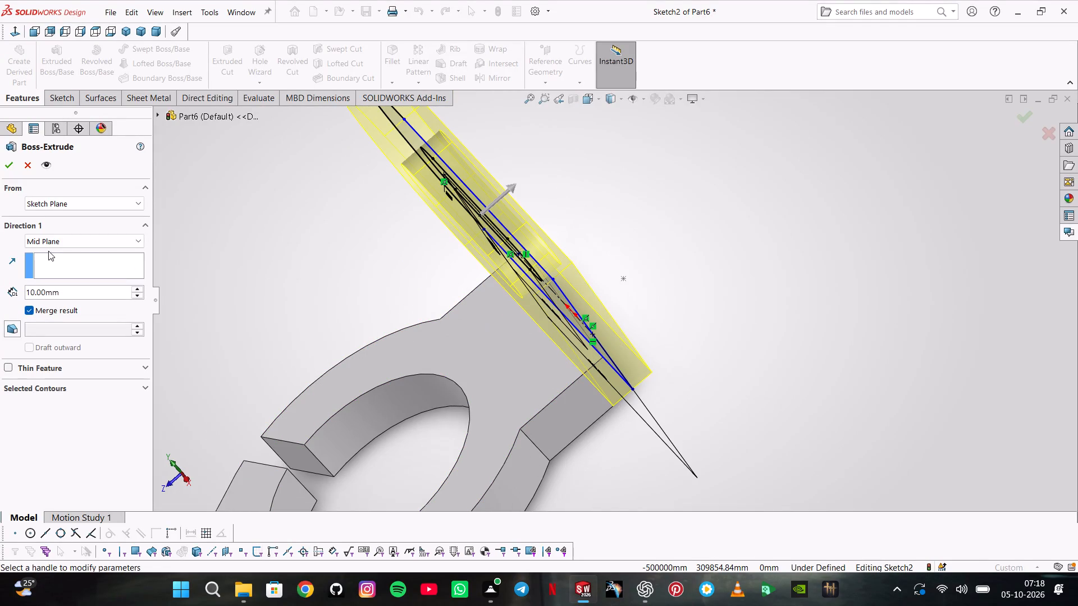
{"action": "left_click", "coordinate": [39, 238]}
{"action": "left_click", "coordinate": [45, 254]}
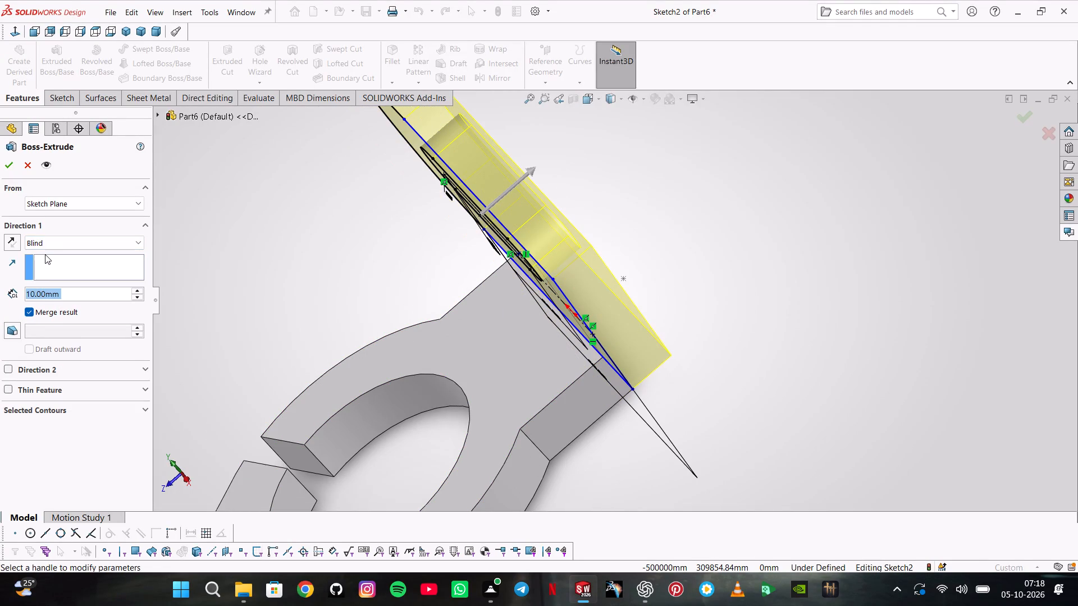
{"action": "left_click", "coordinate": [10, 163]}
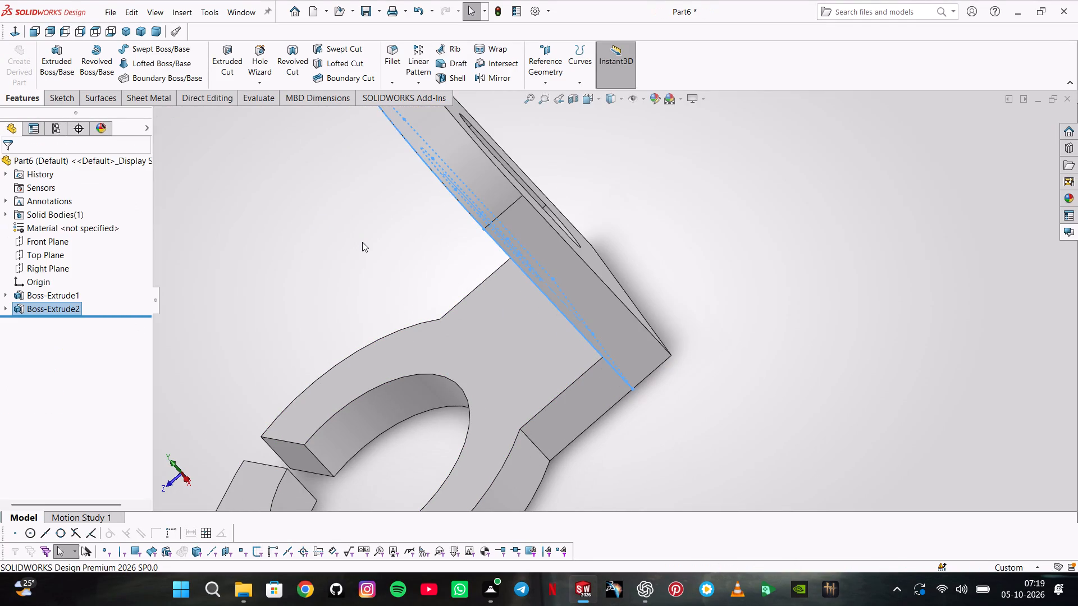
Set the isometric view and save the part as Part33 in the LEVEL4 folder.
{"action": "left_click", "coordinate": [362, 242]}
{"action": "middle_click_drag", "start_coordinate": [375, 262], "coordinate": [402, 244]}
{"action": "scroll", "coordinate": [402, 244], "scroll_direction": "up", "scroll_amount": 4}
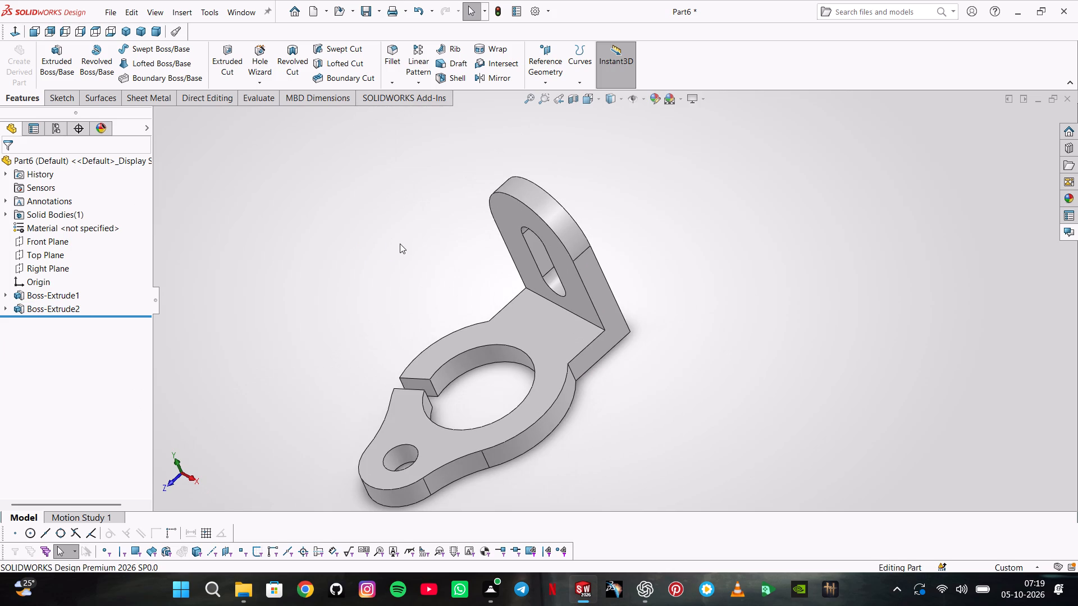
{"action": "left_click", "coordinate": [125, 33]}
{"action": "left_click", "coordinate": [368, 8]}
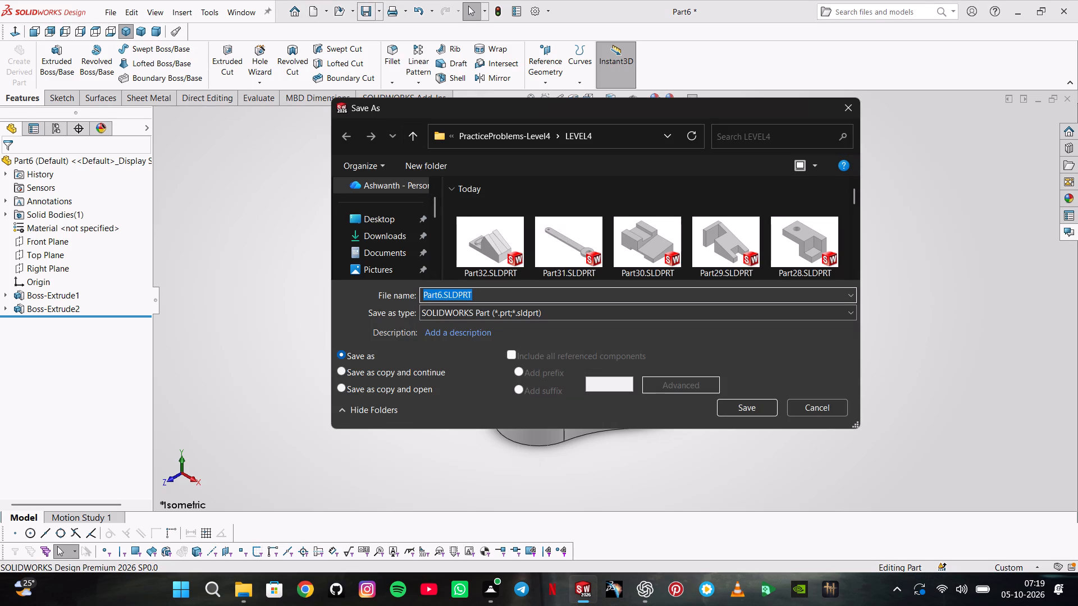
{"action": "left_click", "coordinate": [440, 290]}
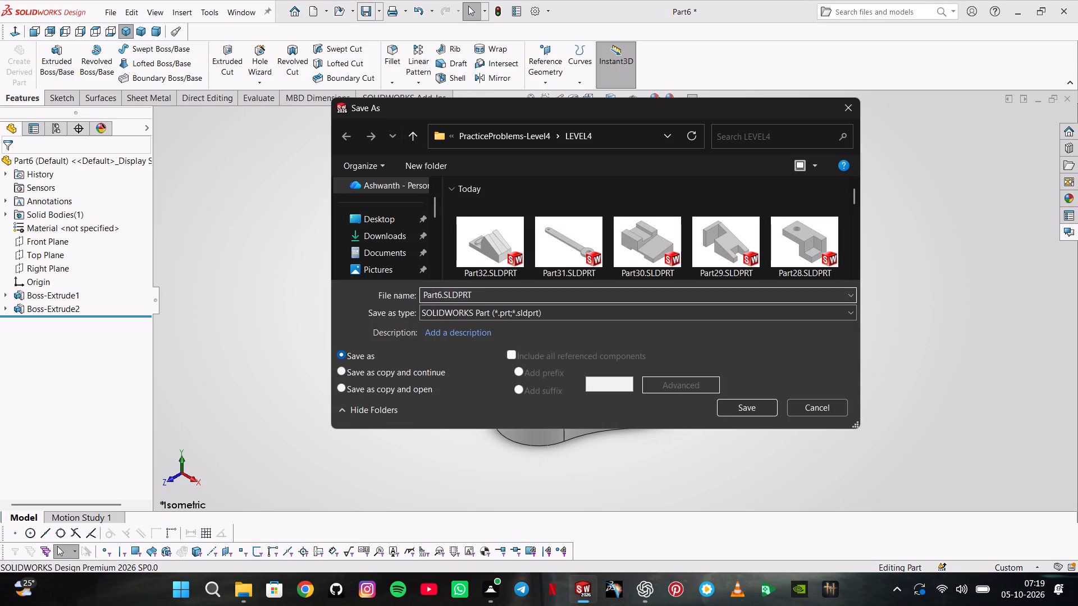
{"action": "key", "text": "BackSpace"}
{"action": "type", "text": "33"}
{"action": "key", "text": "Return"}
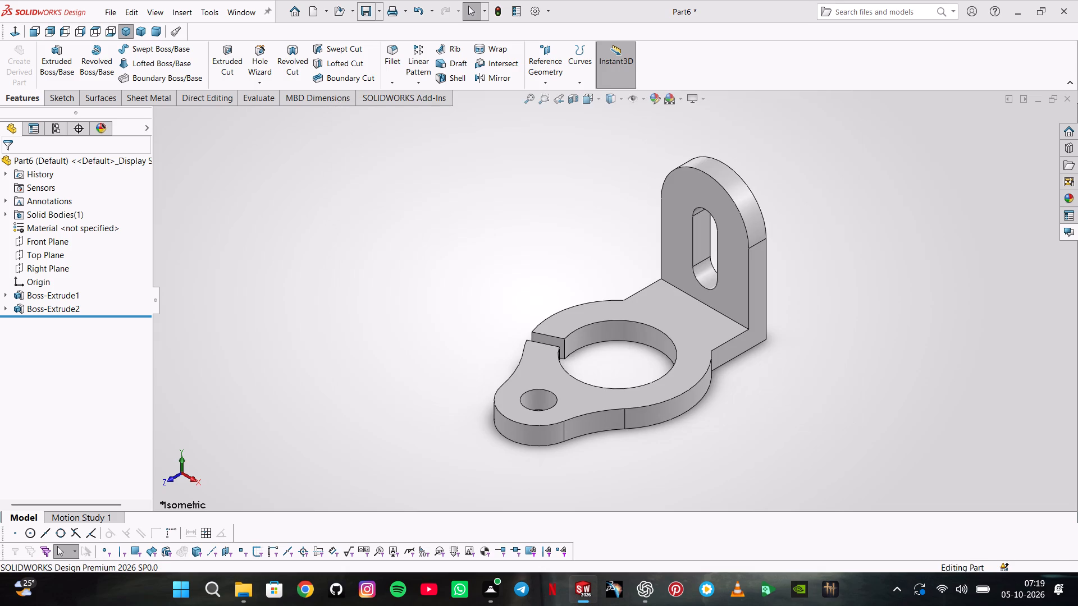
Save a copy of the part as the PDF file Part33.pdf in the LEVEL4 folder.
{"action": "left_click", "coordinate": [380, 11]}
{"action": "left_click", "coordinate": [389, 37]}
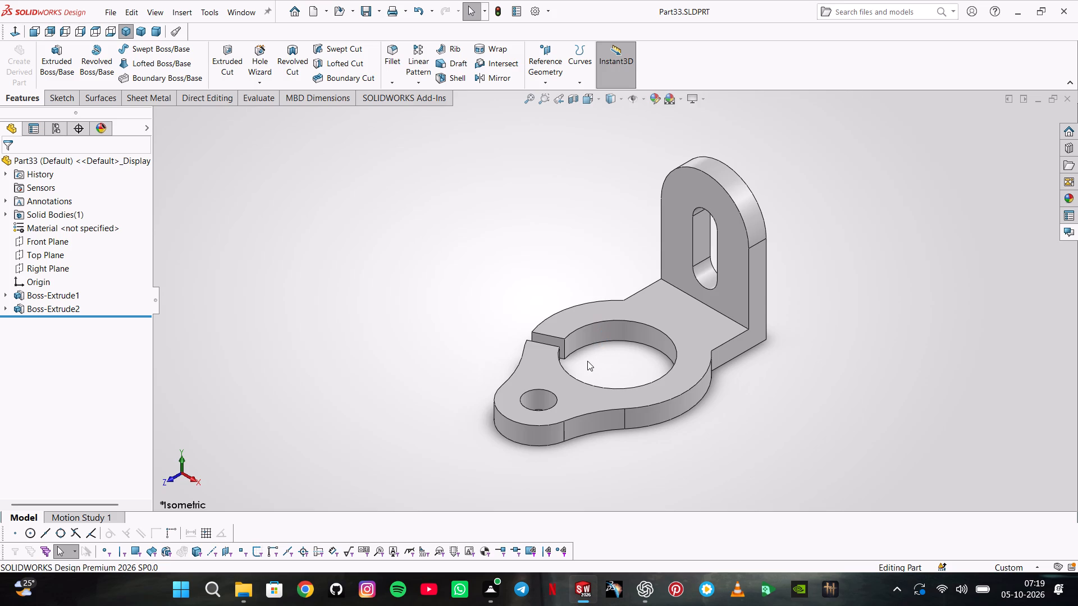
{"action": "left_click", "coordinate": [563, 310]}
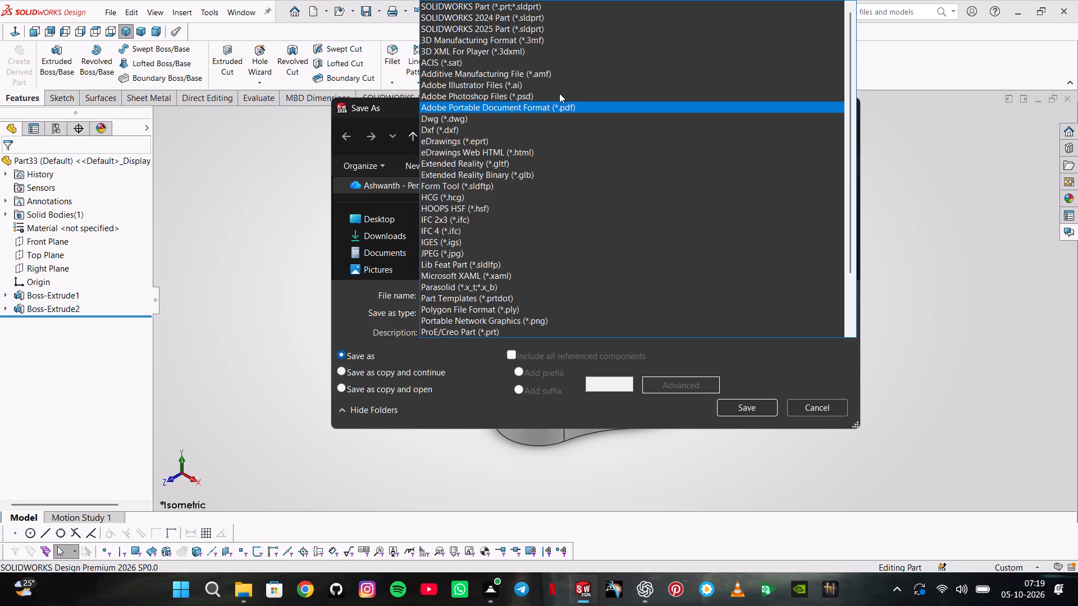
{"action": "left_click", "coordinate": [564, 102]}
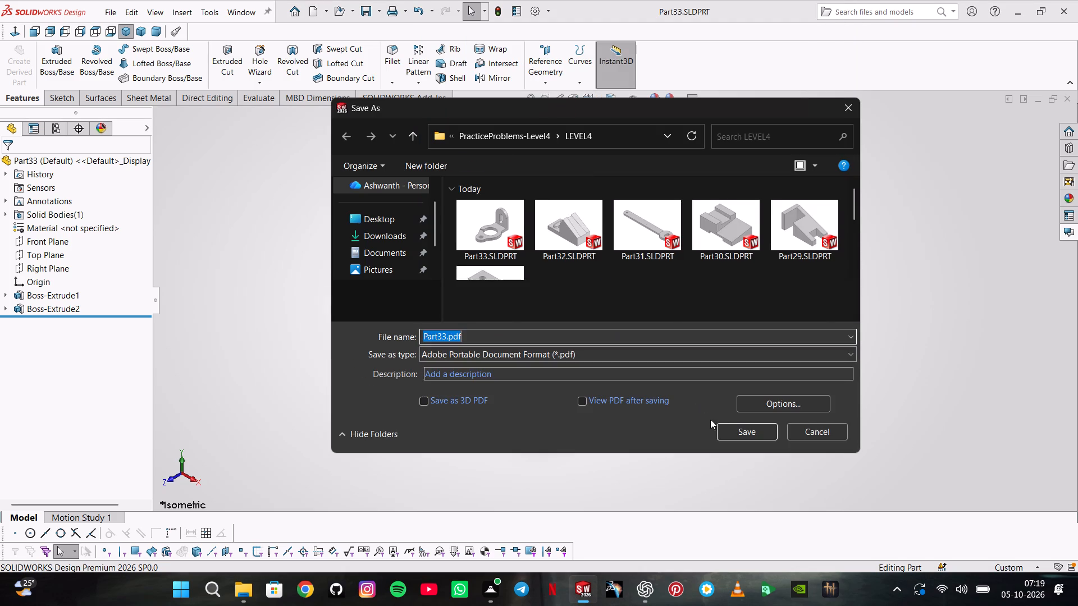
{"action": "left_click", "coordinate": [728, 425]}
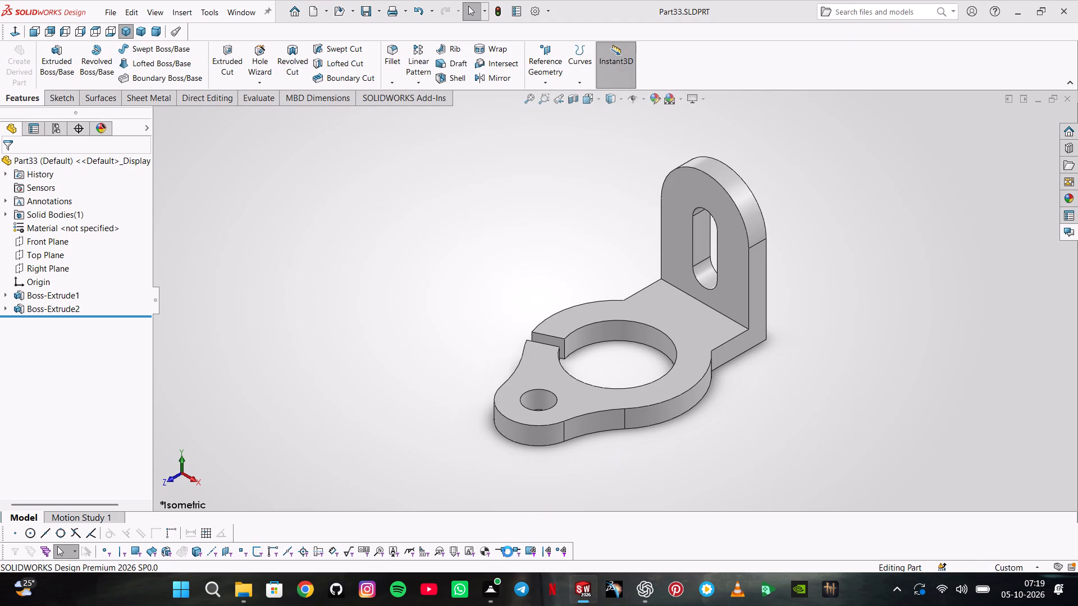